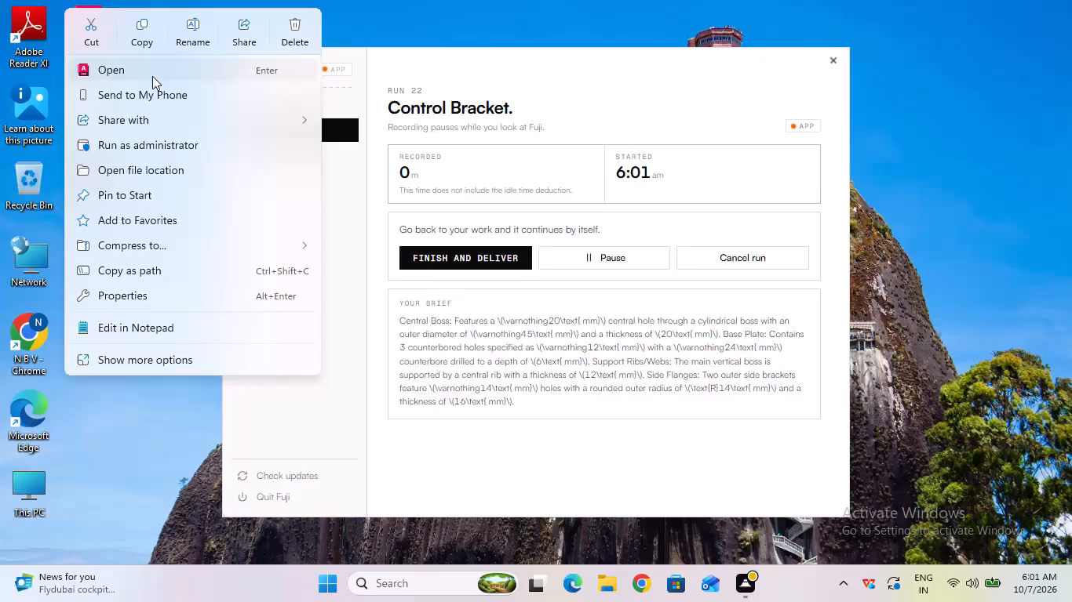
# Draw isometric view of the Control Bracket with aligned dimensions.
# Launch AutoCAD 2023 from the desktop.
pyautogui.click(161, 71)
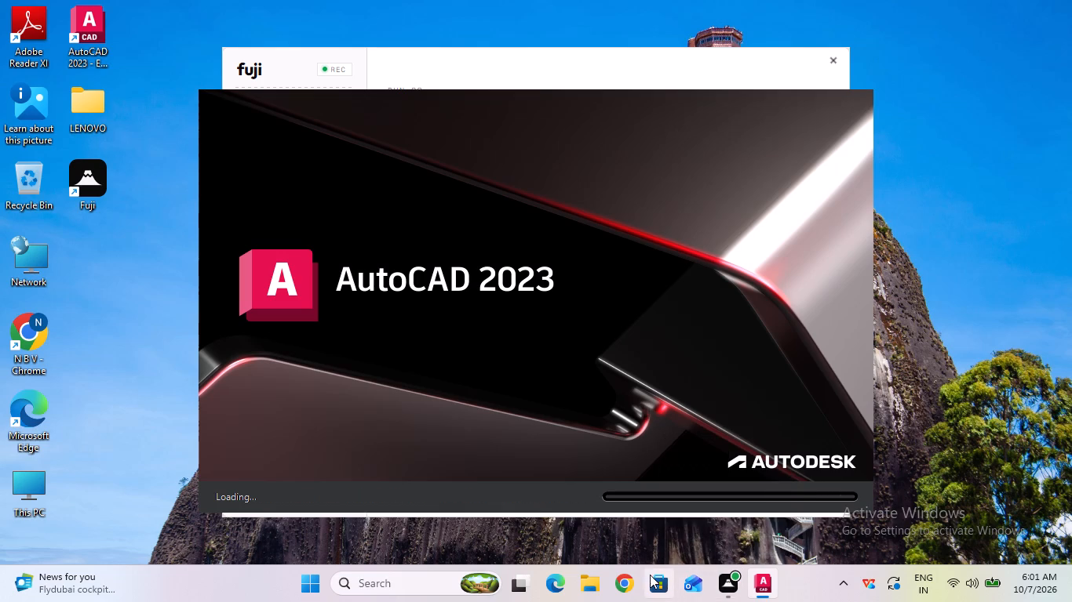
# Open the recent reference image IMG-20261003-WA0270 from File Explorer in Photos, then minimise its window.
pyautogui.click(597, 593)
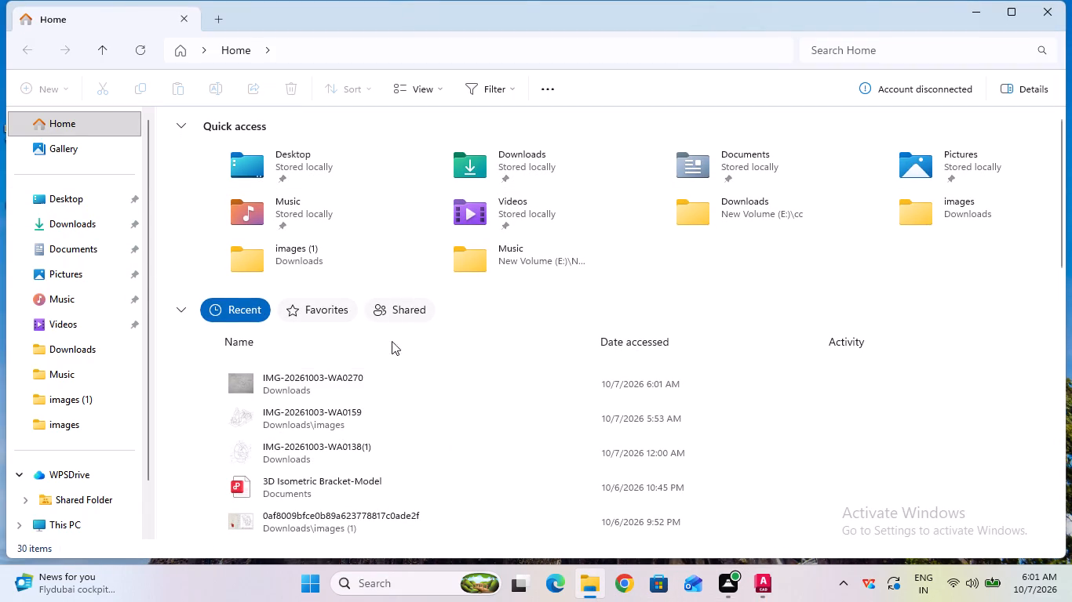
pyautogui.tripleClick(385, 390)
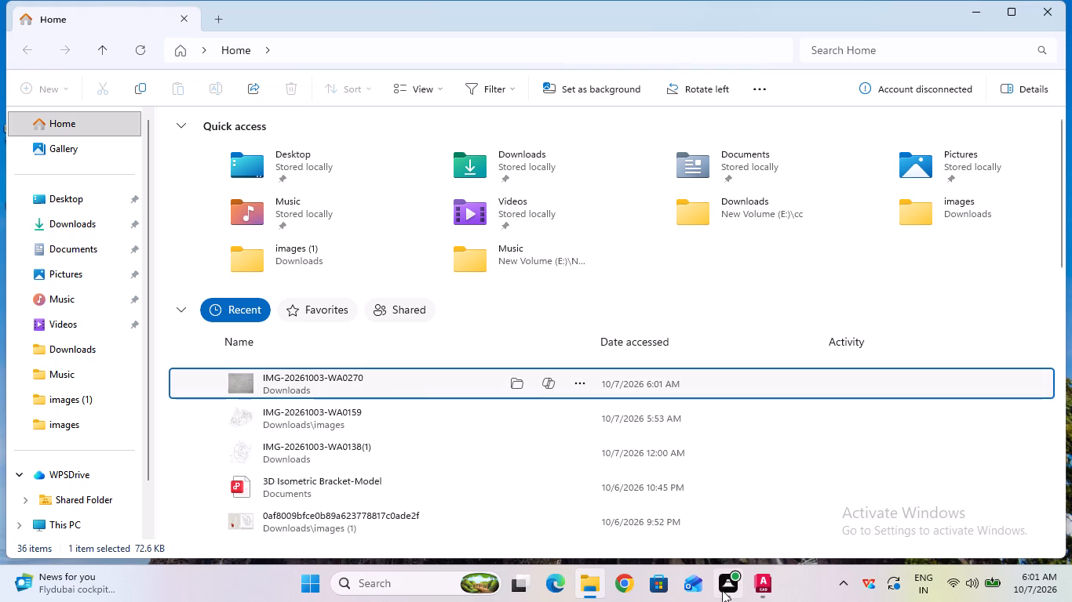
pyautogui.doubleClick(758, 569)
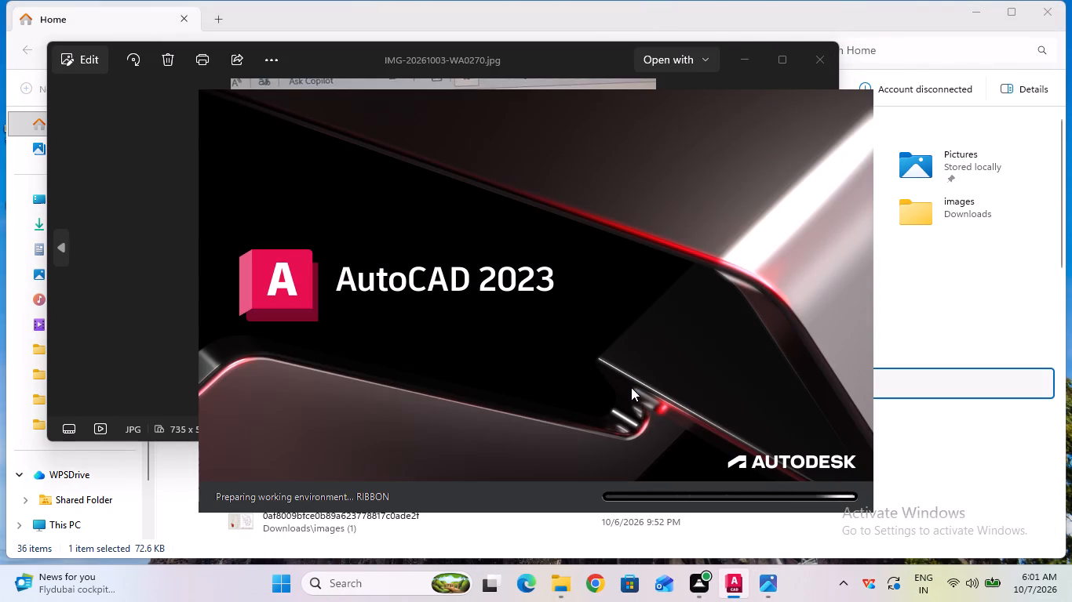
pyautogui.click(737, 65)
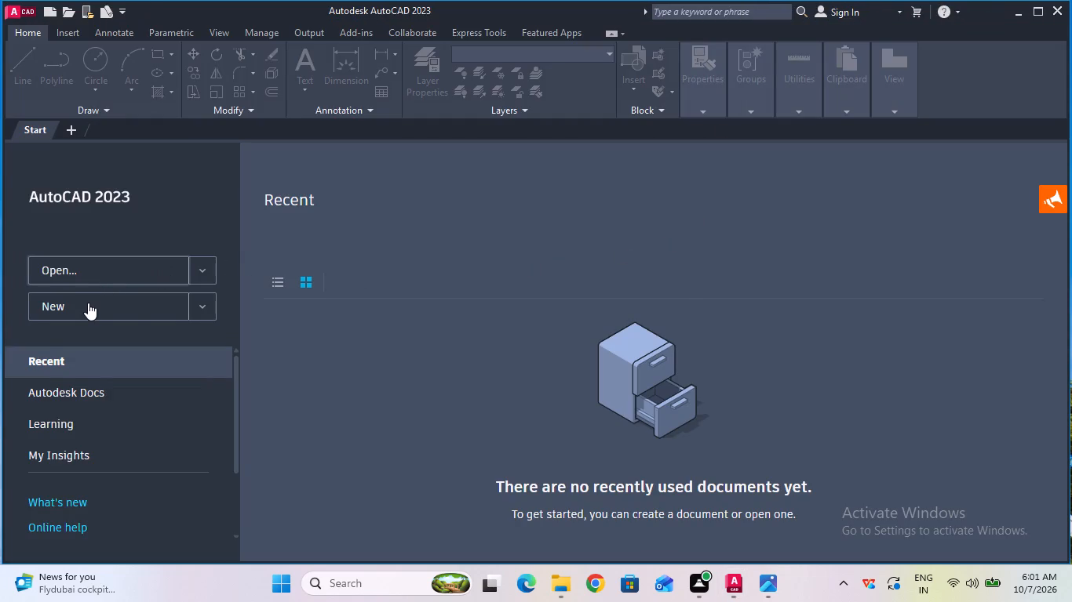
# In AutoCAD, start a new drawing from the default acad.dwt template.
pyautogui.click(88, 304)
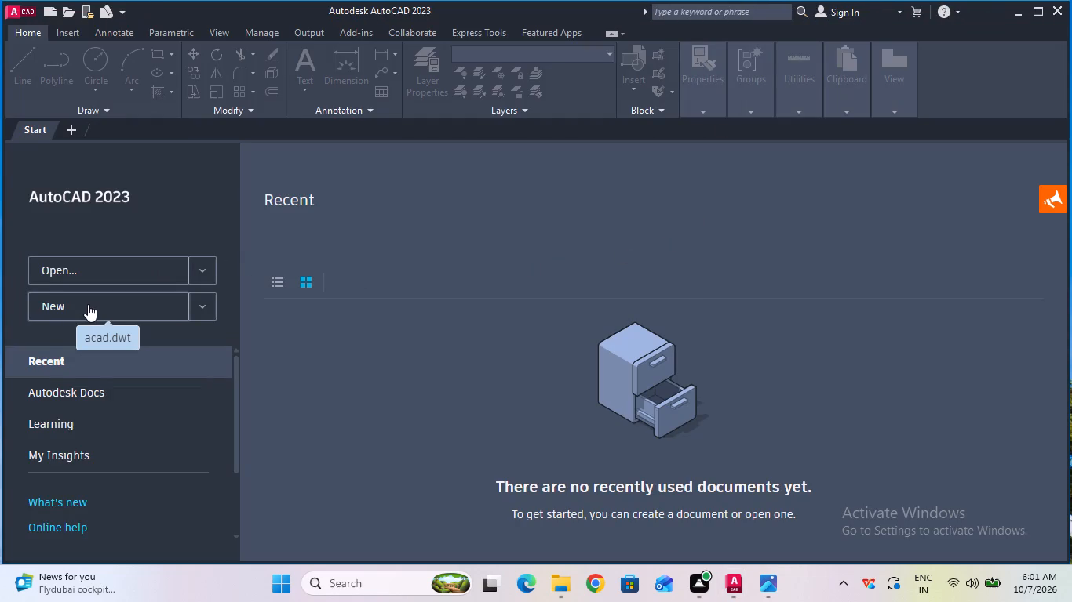
pyautogui.click(163, 301)
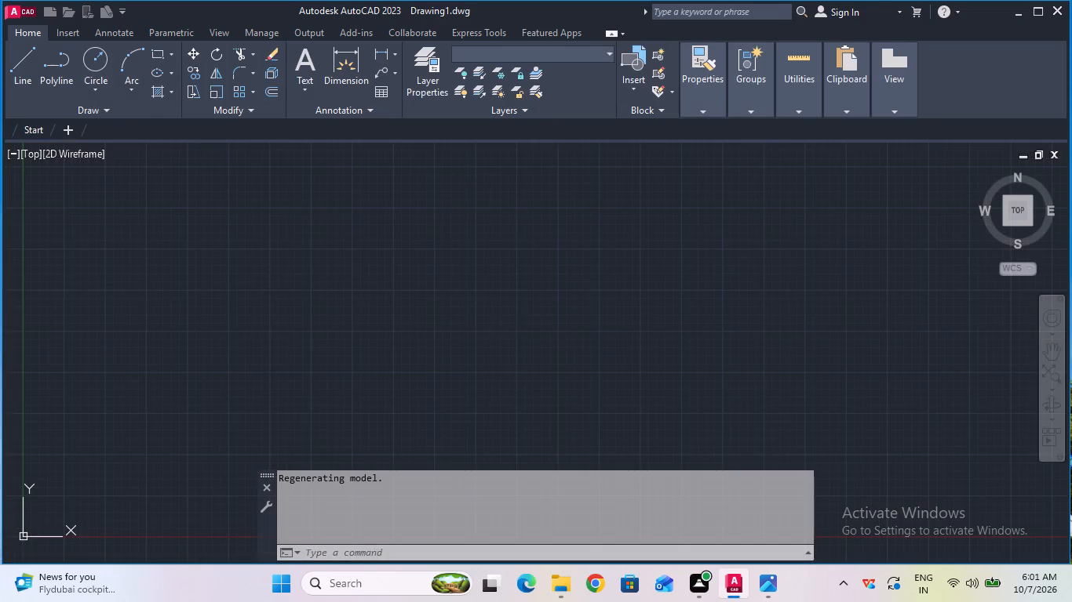
# Turn on command logging for the drawing with LOGFILEON.
pyautogui.click(460, 500)
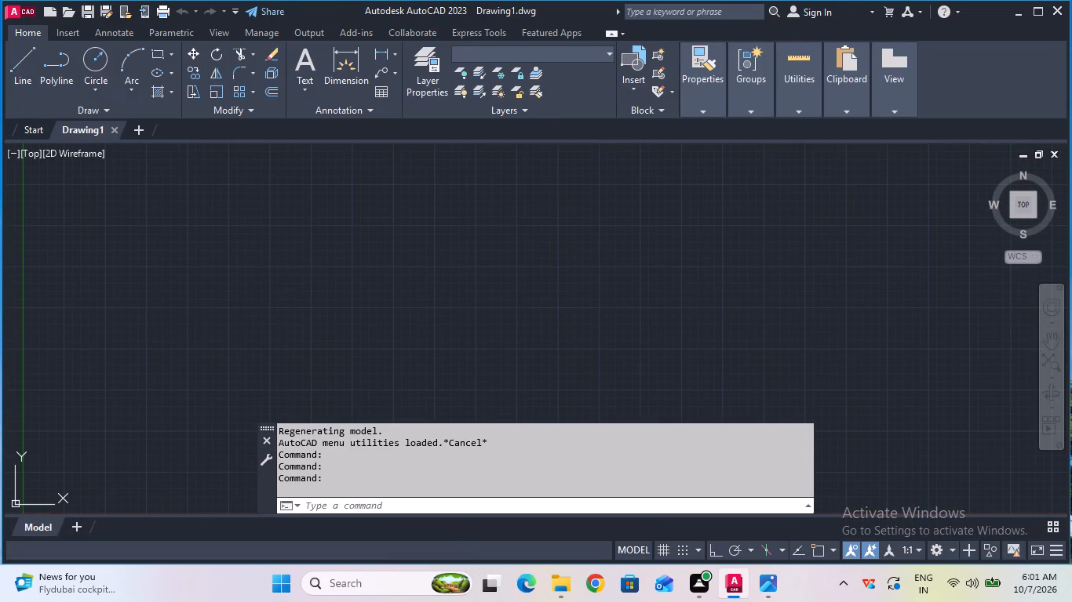
pyautogui.write('log')
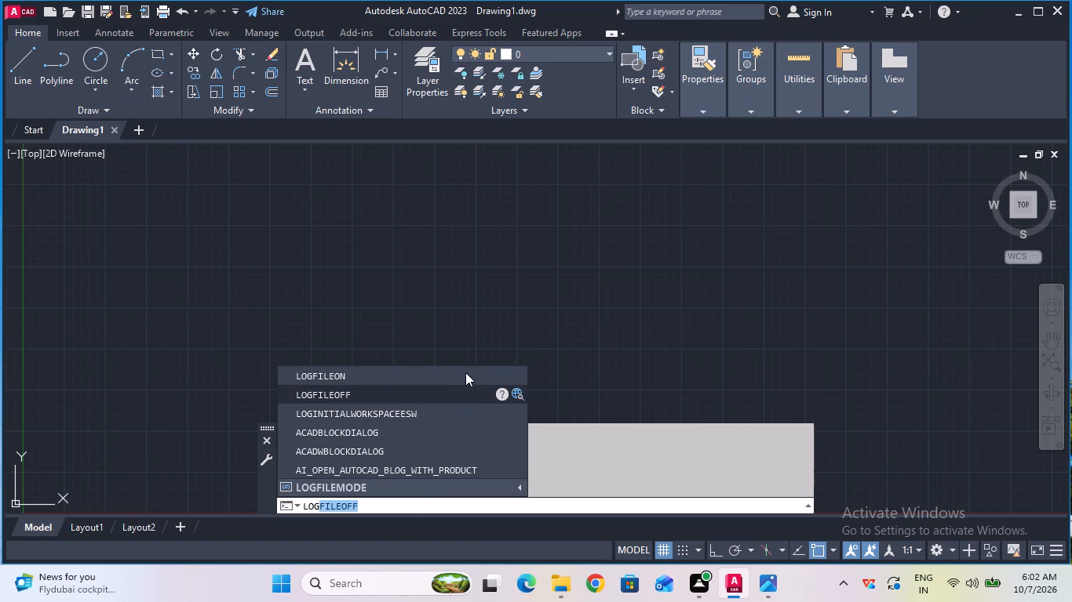
pyautogui.click(468, 368)
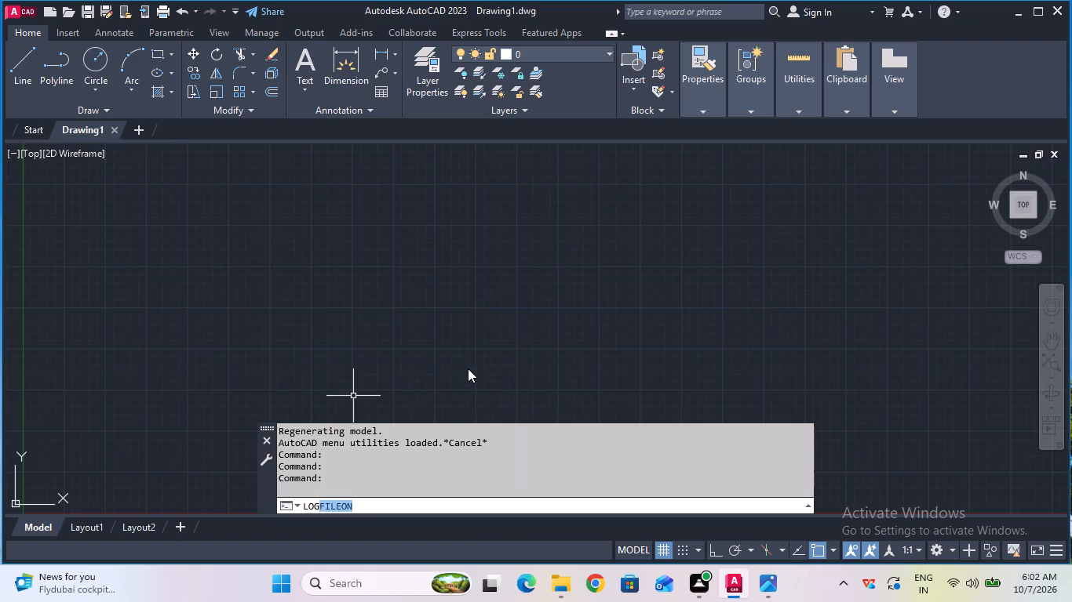
# Configure the drawing units to a length precision of 0 and an insertion scale in millimeters.
pyautogui.click(379, 506)
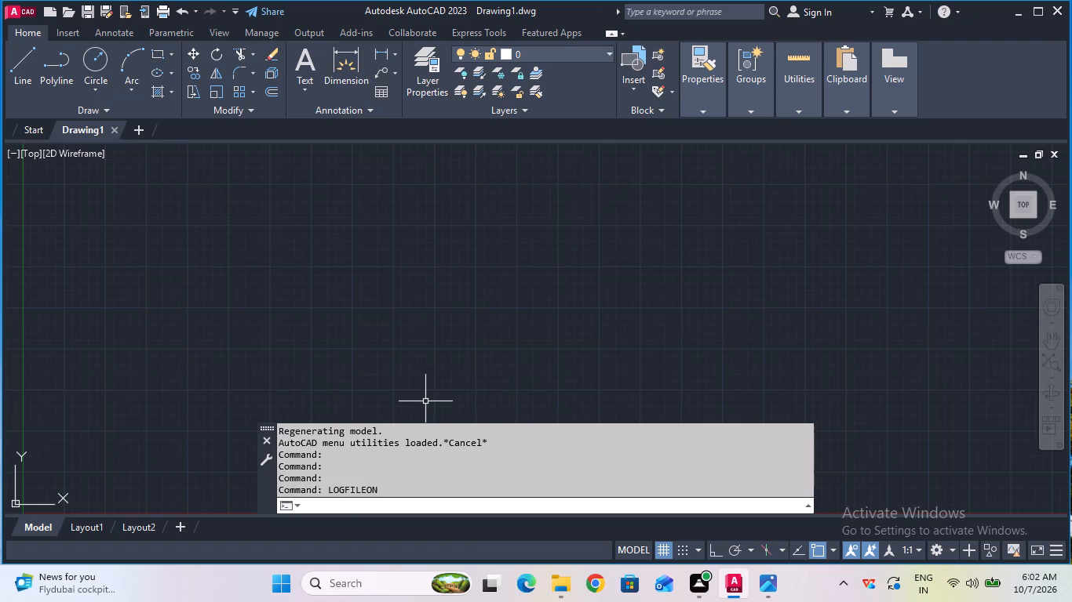
pyautogui.write('unit')
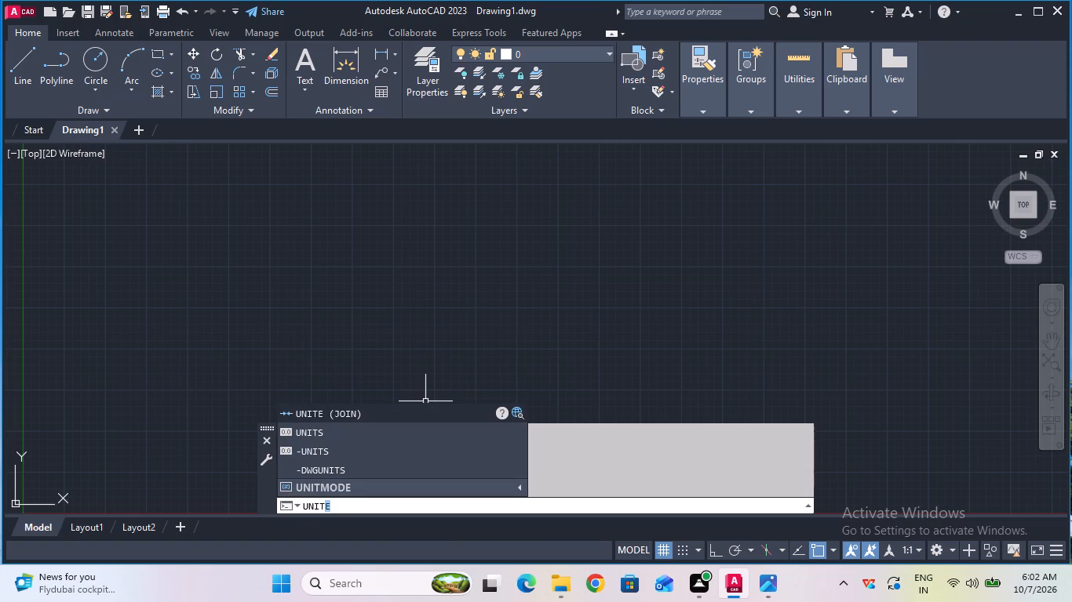
pyautogui.doubleClick(396, 433)
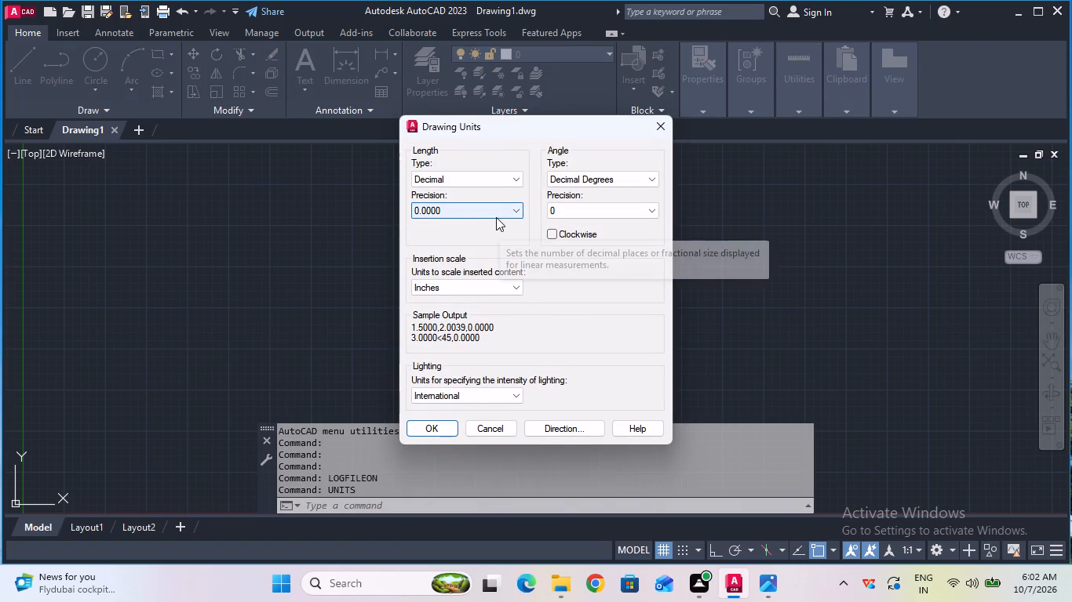
pyautogui.click(496, 216)
pyautogui.click(490, 220)
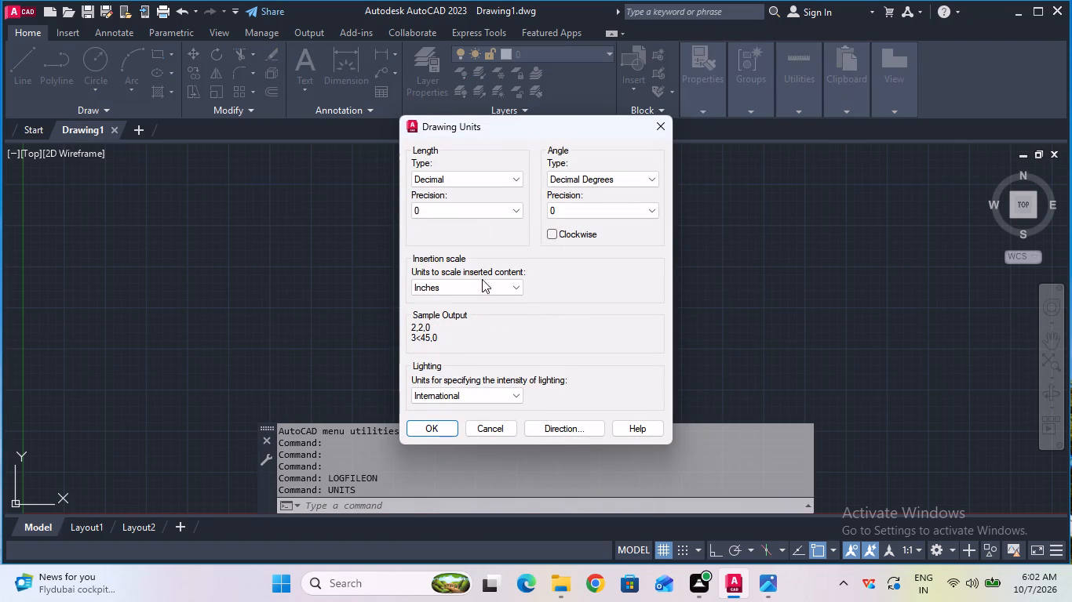
pyautogui.click(479, 286)
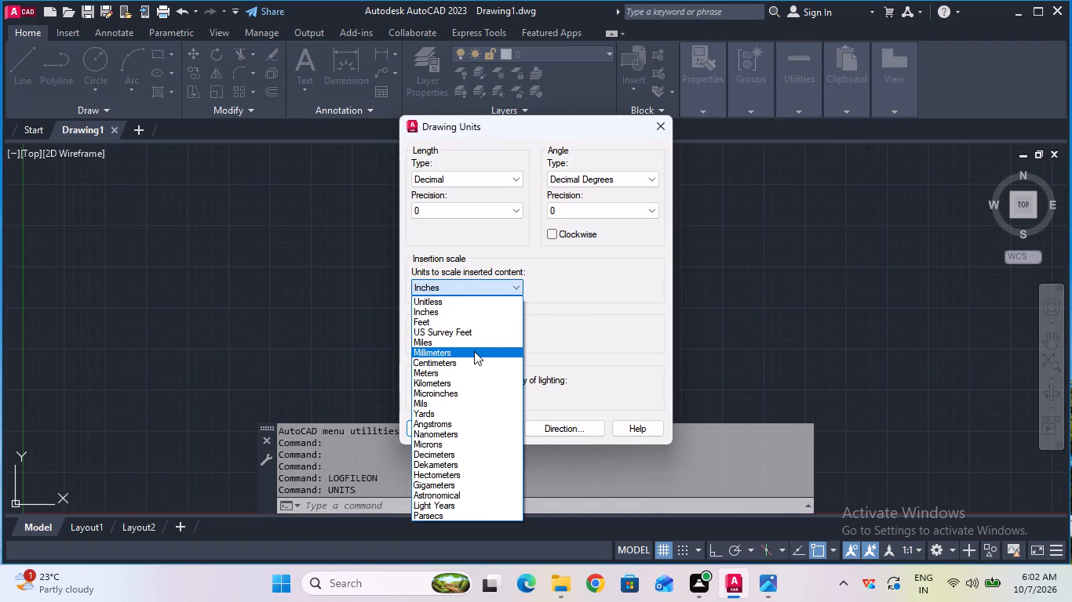
pyautogui.click(474, 351)
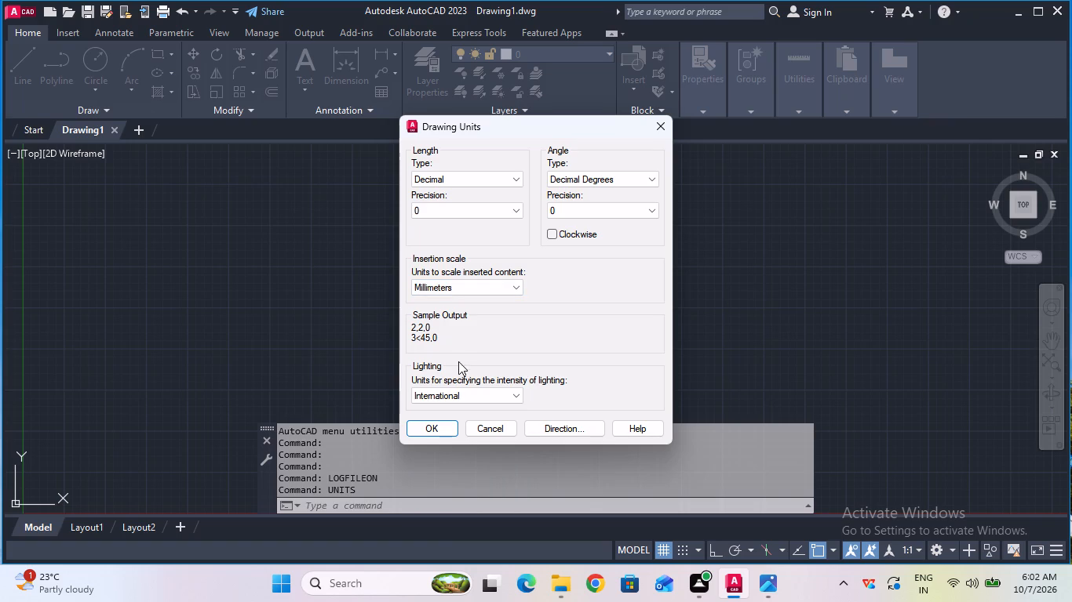
pyautogui.click(413, 427)
# Modify the Standard dimension style so its linear primary units have a precision of 0.
pyautogui.click(405, 504)
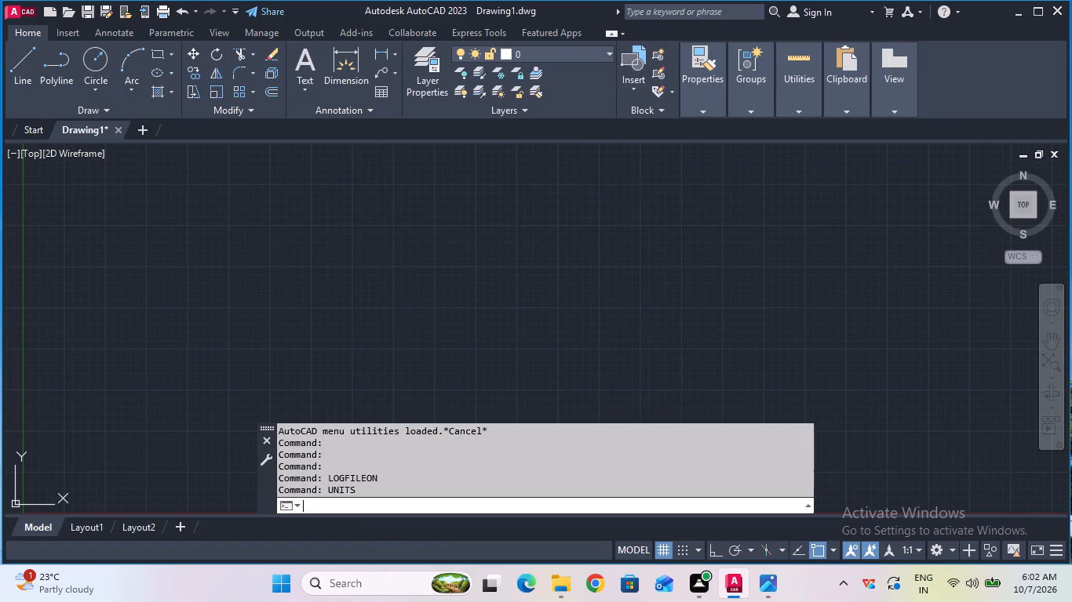
pyautogui.press('d')
pyautogui.press('Return')
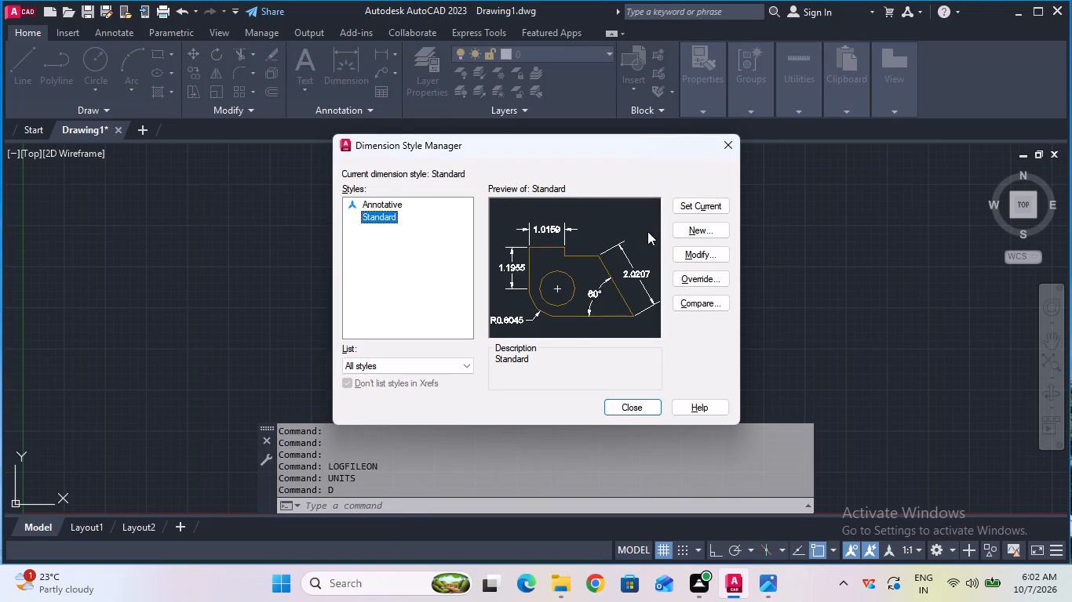
pyautogui.click(698, 262)
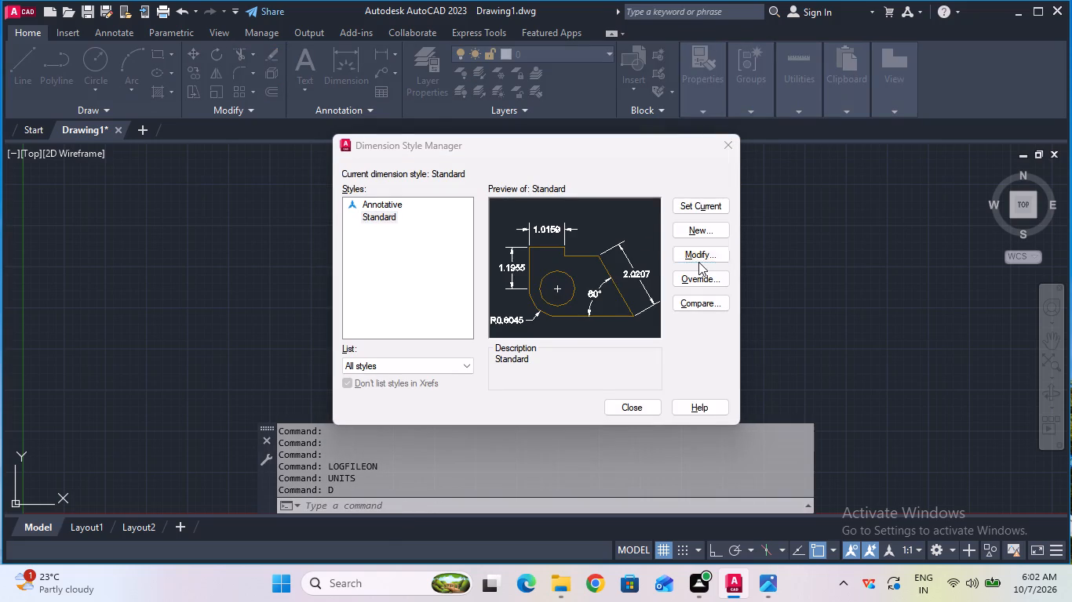
pyautogui.click(503, 172)
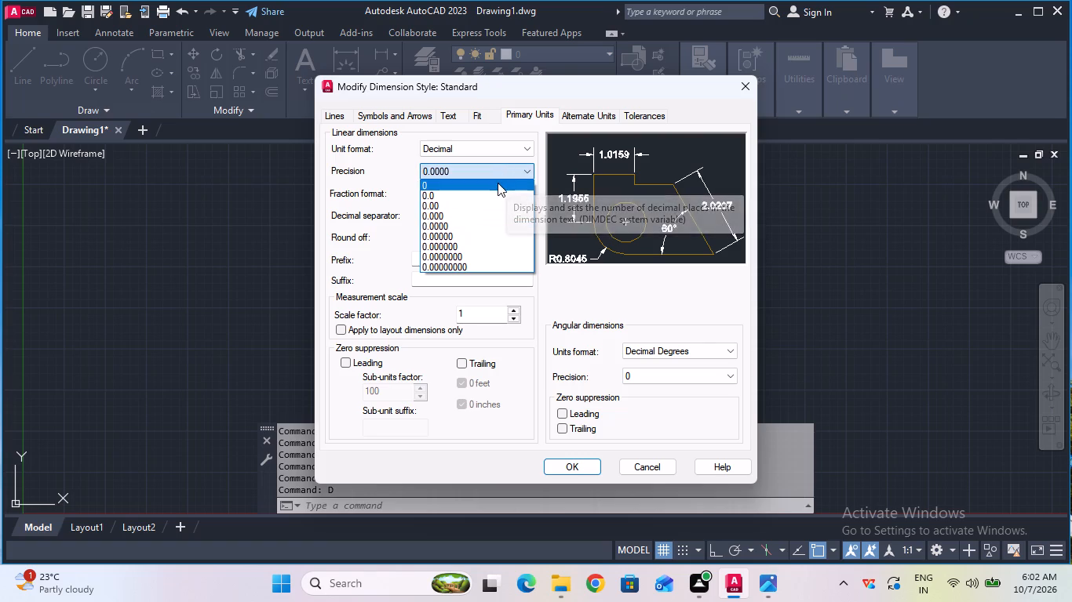
pyautogui.click(498, 183)
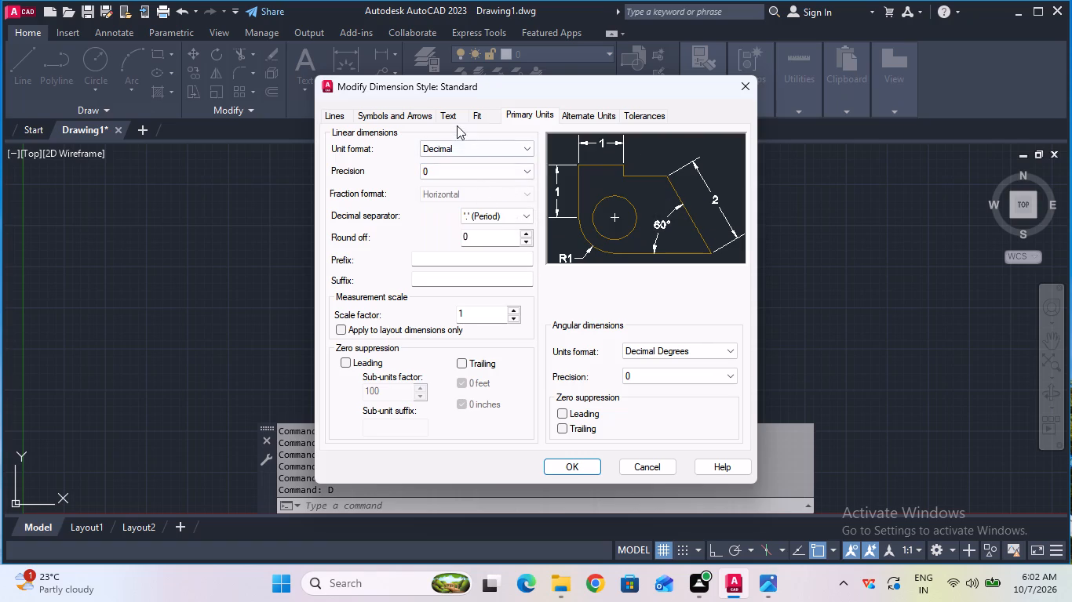
# Set the Standard dimension style's text height to 6.
pyautogui.click(460, 115)
pyautogui.click(512, 236)
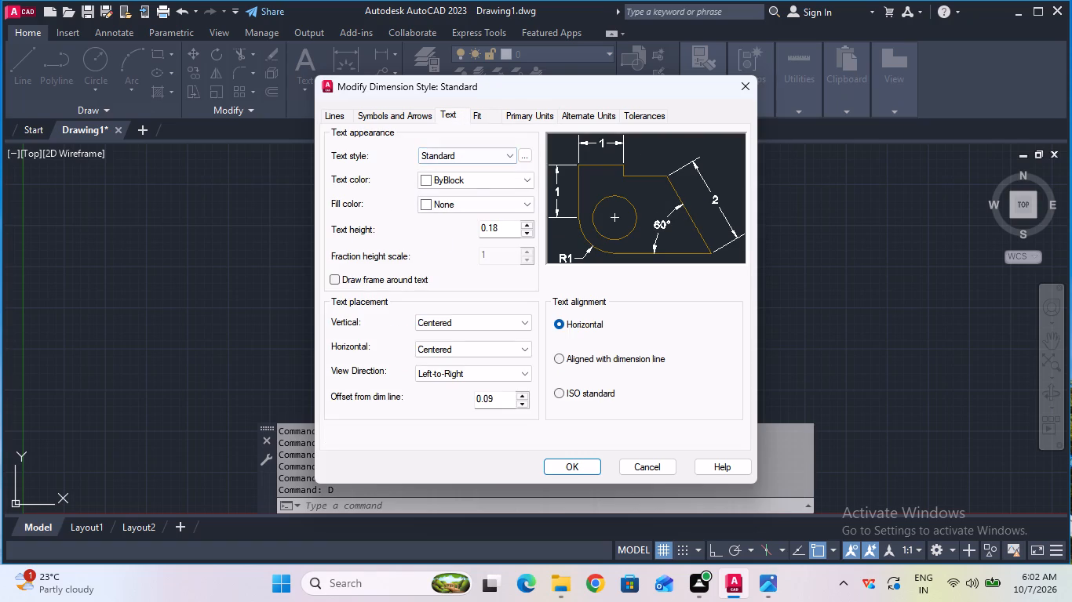
pyautogui.press('BackSpace')
pyautogui.press('BackSpace')
pyautogui.press('BackSpace')
pyautogui.press('BackSpace')
pyautogui.press('BackSpace')
pyautogui.press('BackSpace')
pyautogui.press('BackSpace')
pyautogui.press('BackSpace')
pyautogui.press('BackSpace')
pyautogui.press('BackSpace')
pyautogui.press('BackSpace')
pyautogui.press('BackSpace')
pyautogui.press('BackSpace')
pyautogui.press('BackSpace')
pyautogui.press('BackSpace')
pyautogui.press('BackSpace')
pyautogui.press('BackSpace')
pyautogui.press('6')
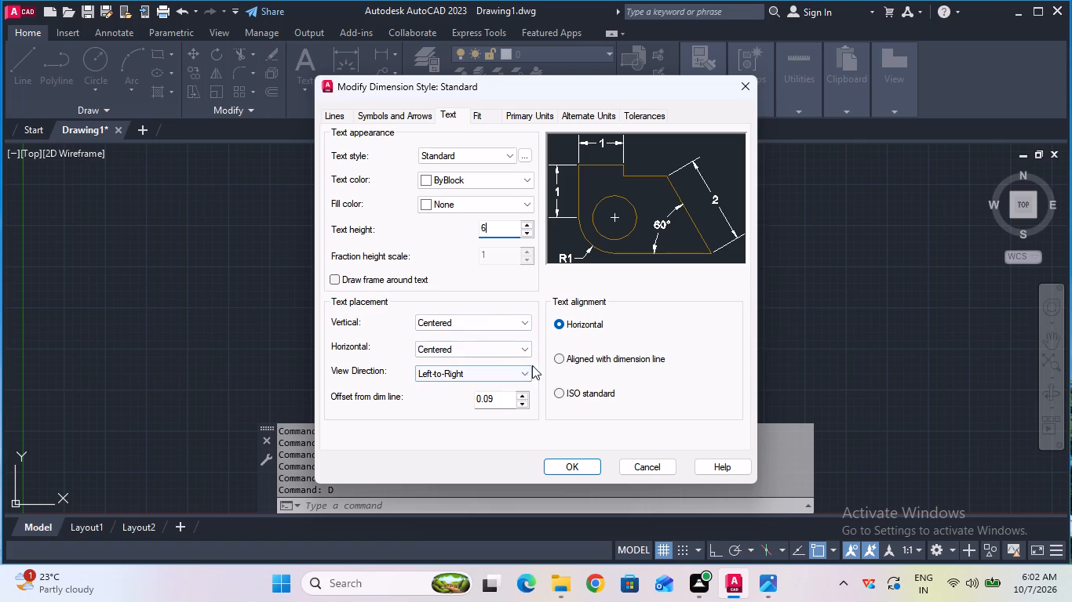
# Align the Standard style's dimension text to the ISO standard, apply the changes and make the style current.
pyautogui.click(578, 386)
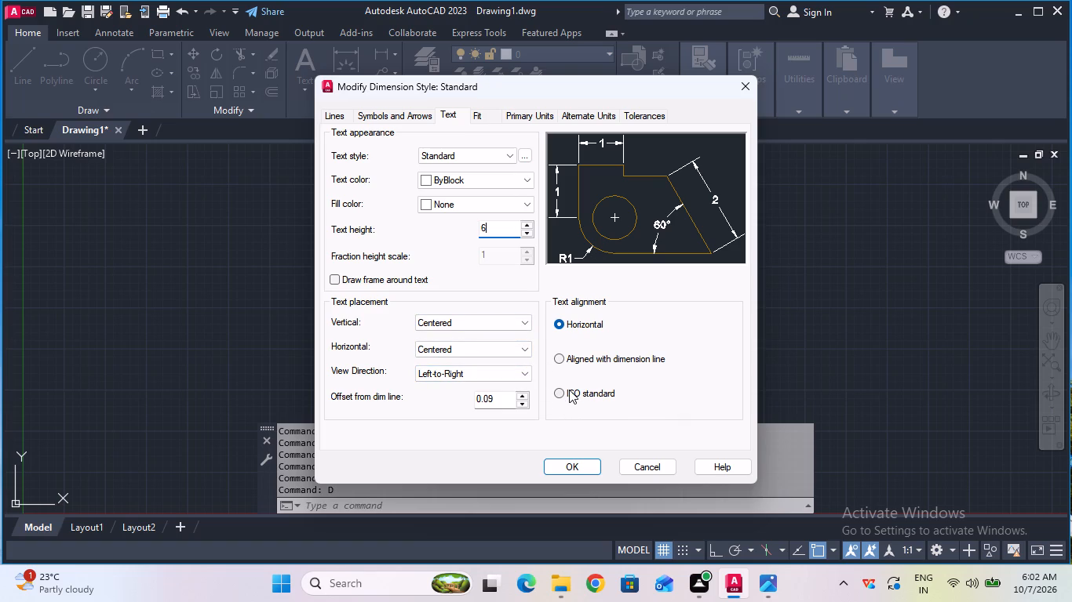
pyautogui.click(569, 390)
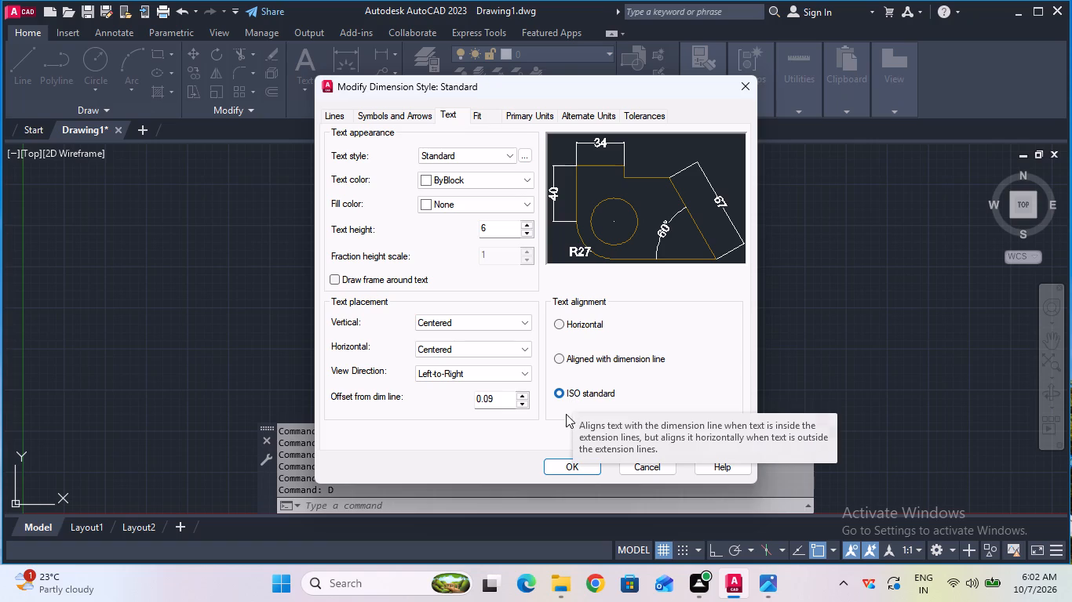
pyautogui.click(556, 462)
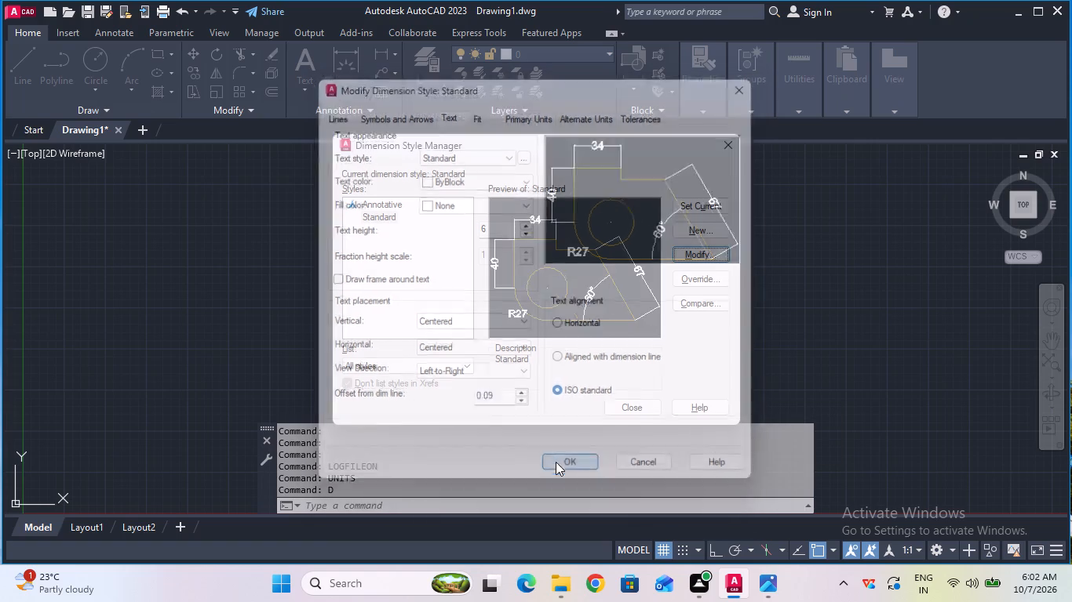
pyautogui.click(710, 209)
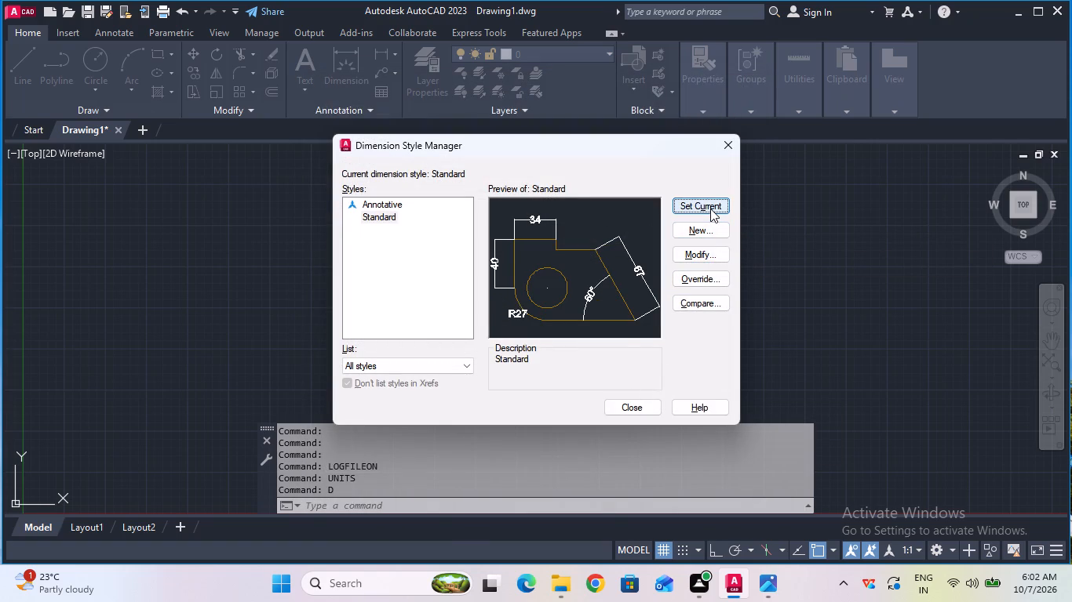
pyautogui.click(633, 413)
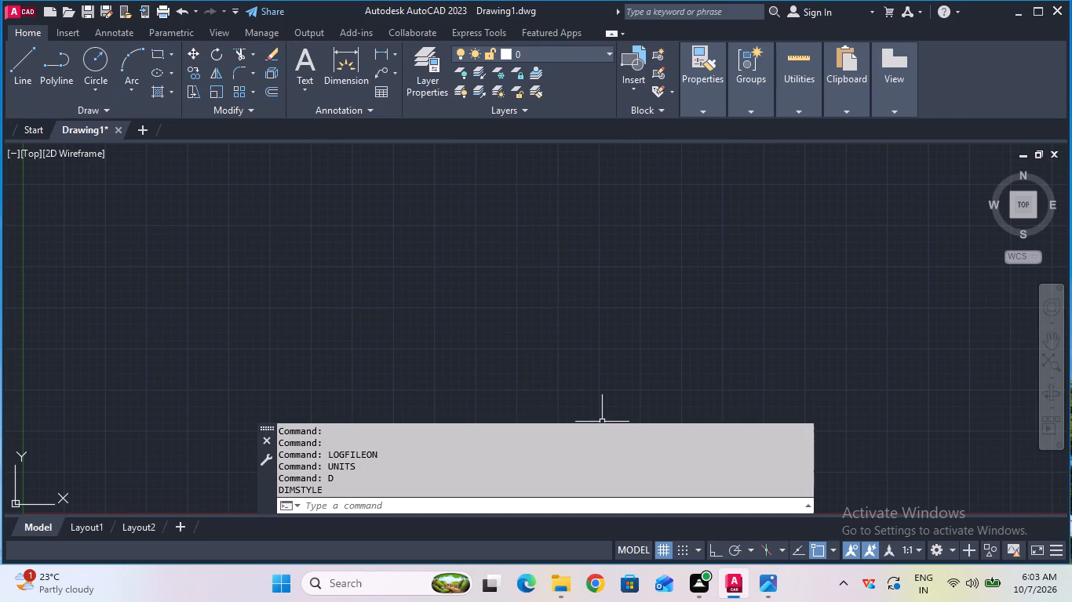
# Set the model space limits with the lower left corner at 0,0 and the upper right corner at 100,100.
pyautogui.click(350, 499)
pyautogui.write('lim')
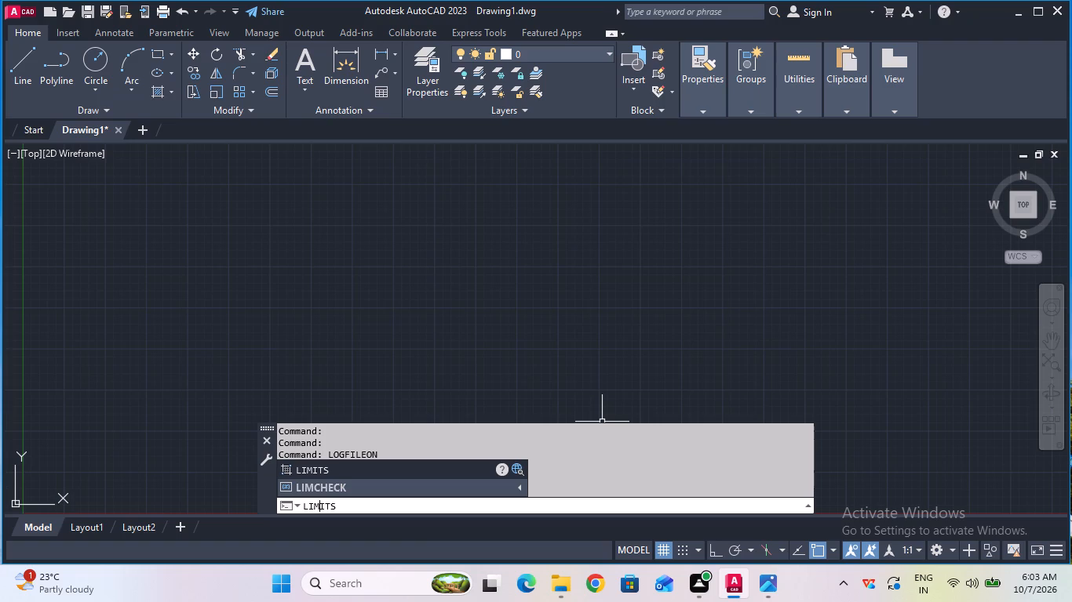
pyautogui.press('Return')
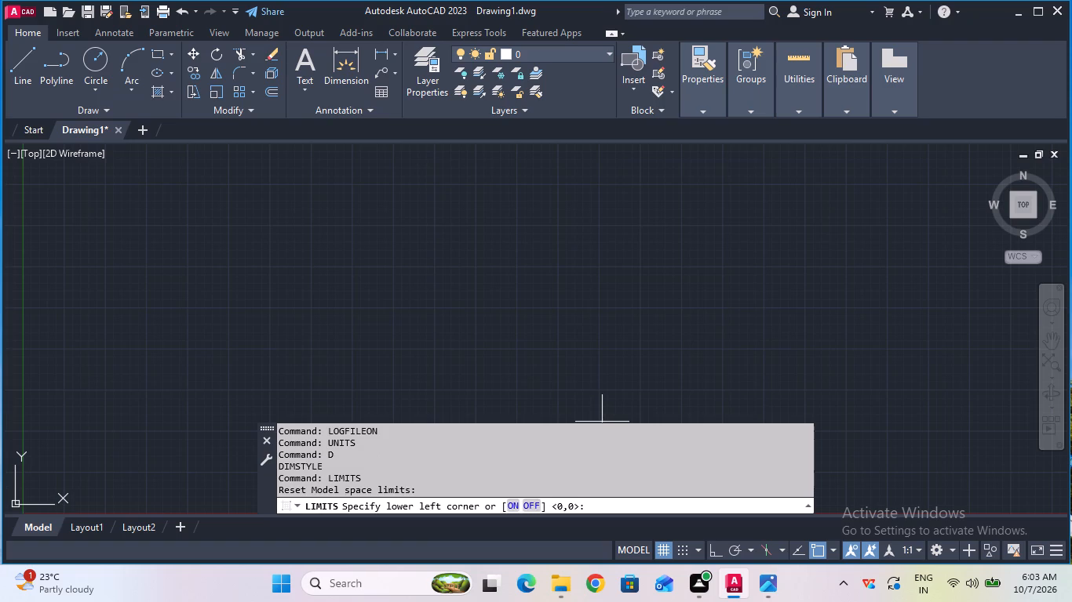
pyautogui.press('0')
pyautogui.write(',0')
pyautogui.press('Return')
pyautogui.write('100')
pyautogui.write(',100')
pyautogui.press('Return')
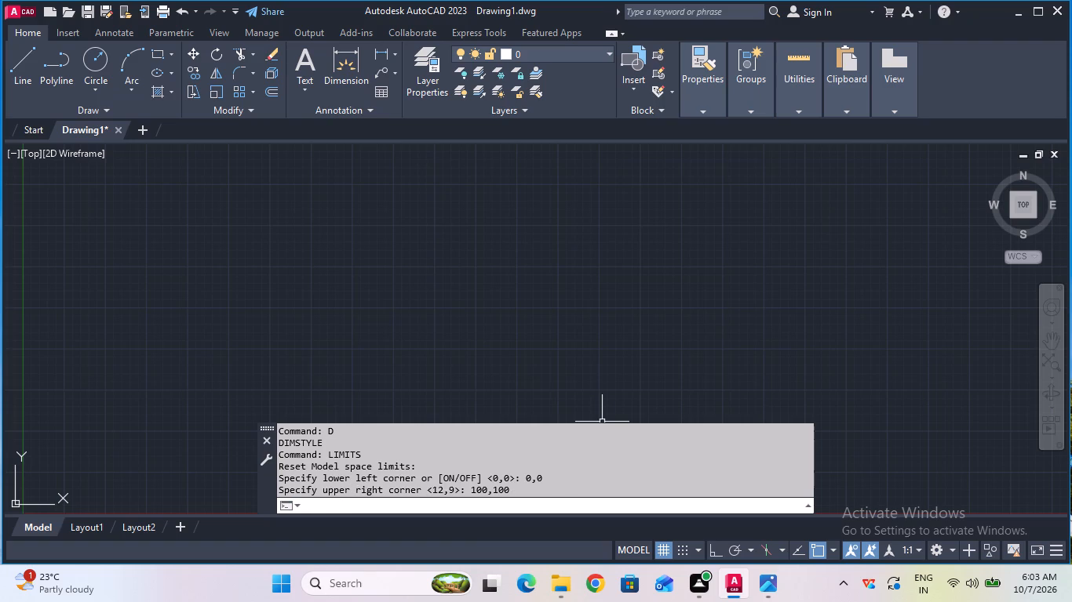
# Zoom All so the view fits the new drawing limits.
pyautogui.press('z')
pyautogui.press('Return')
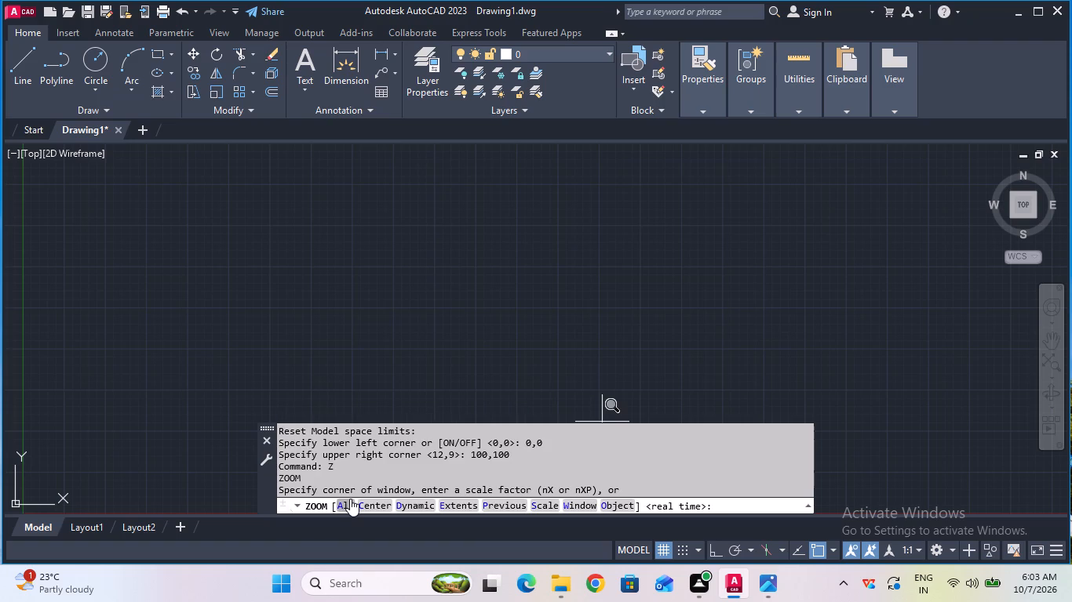
pyautogui.press('a')
pyautogui.press('Return')
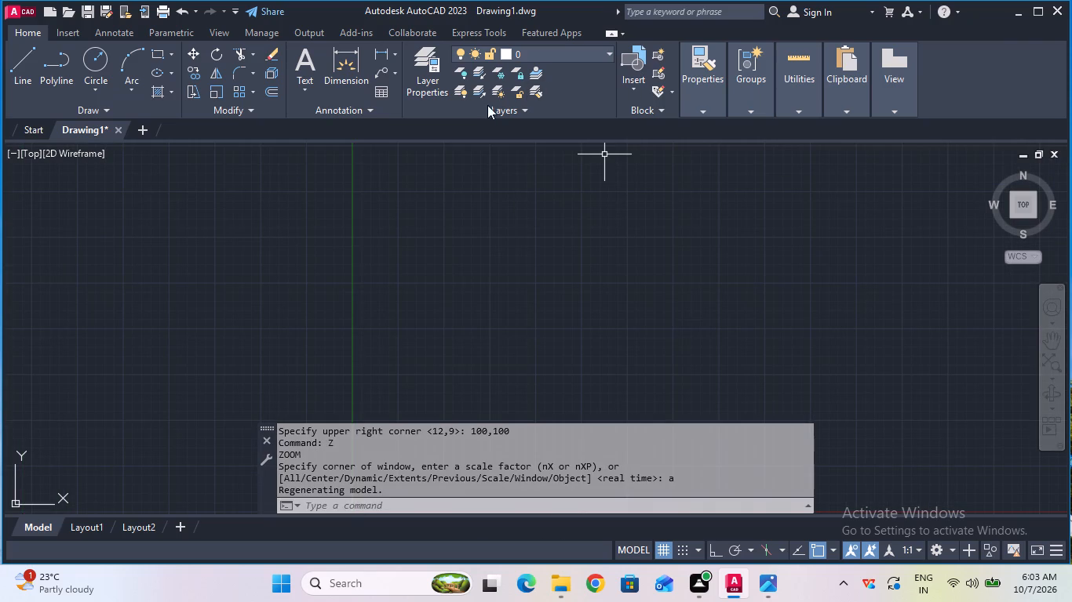
# Turn on Ortho mode.
pyautogui.press('F8')
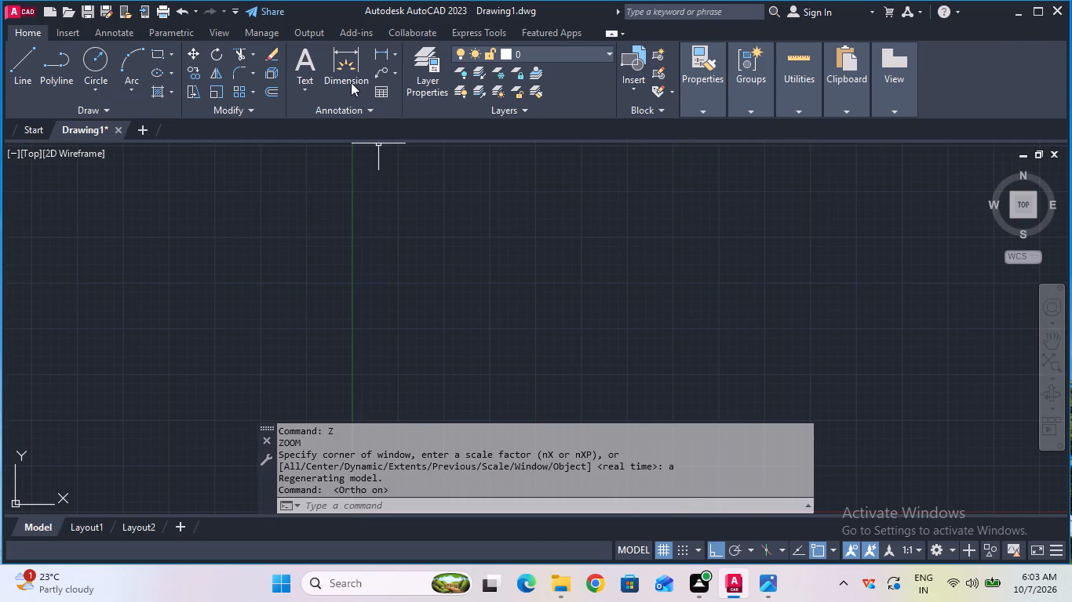
# Load the CENTER linetype from acad.lin into the drawing's Linetype Manager.
pyautogui.click(393, 47)
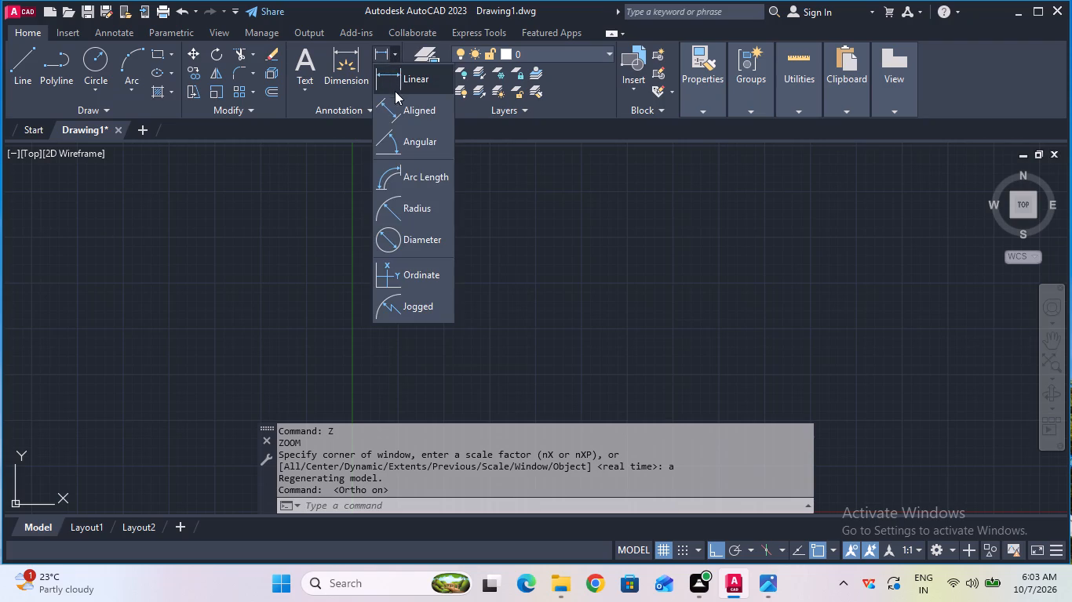
pyautogui.click(398, 103)
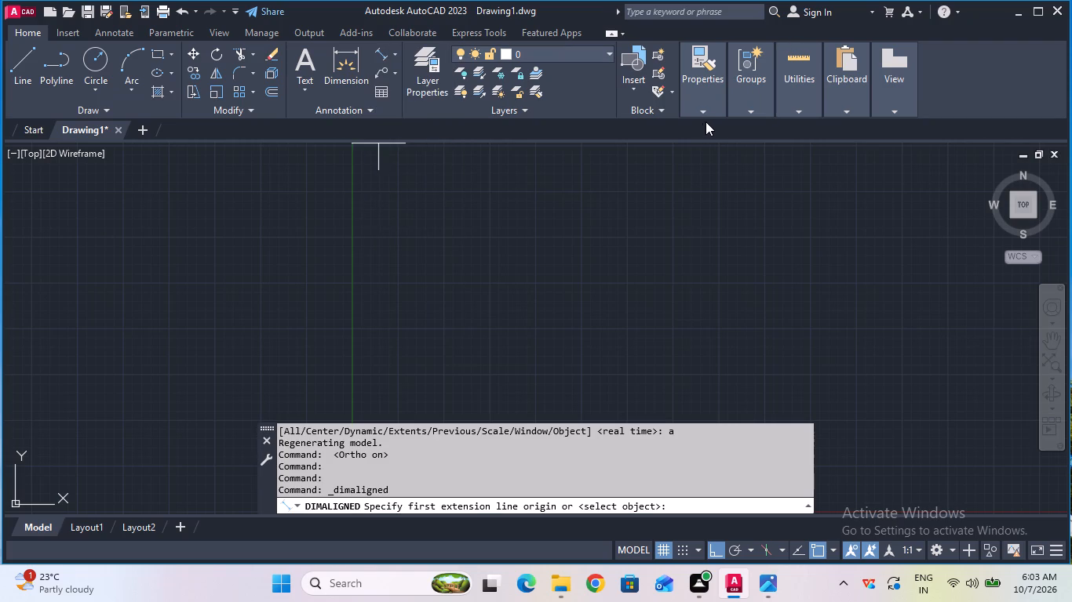
pyautogui.click(709, 108)
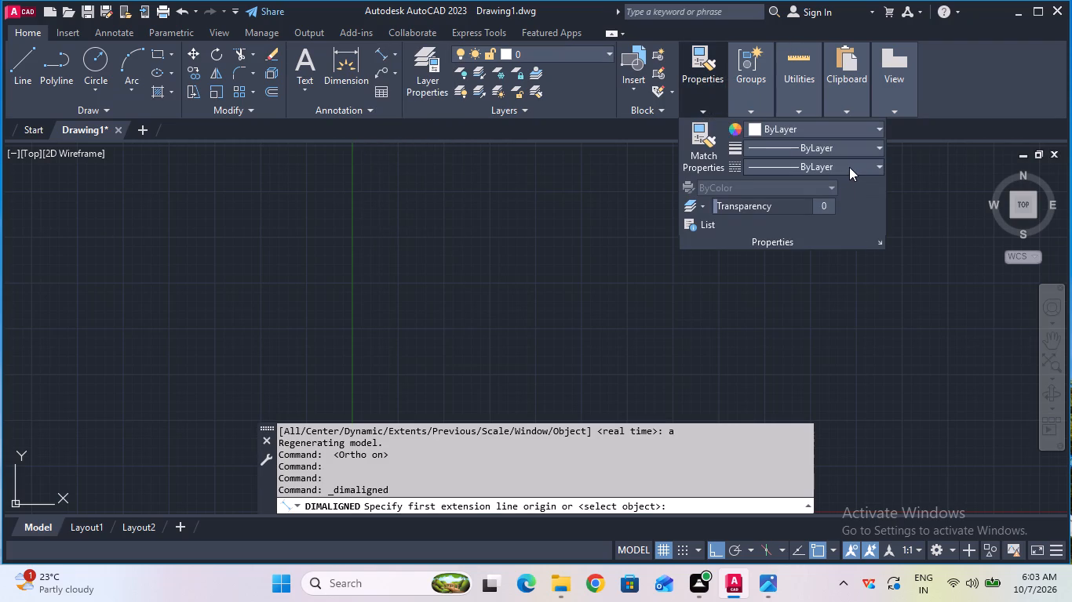
pyautogui.click(849, 167)
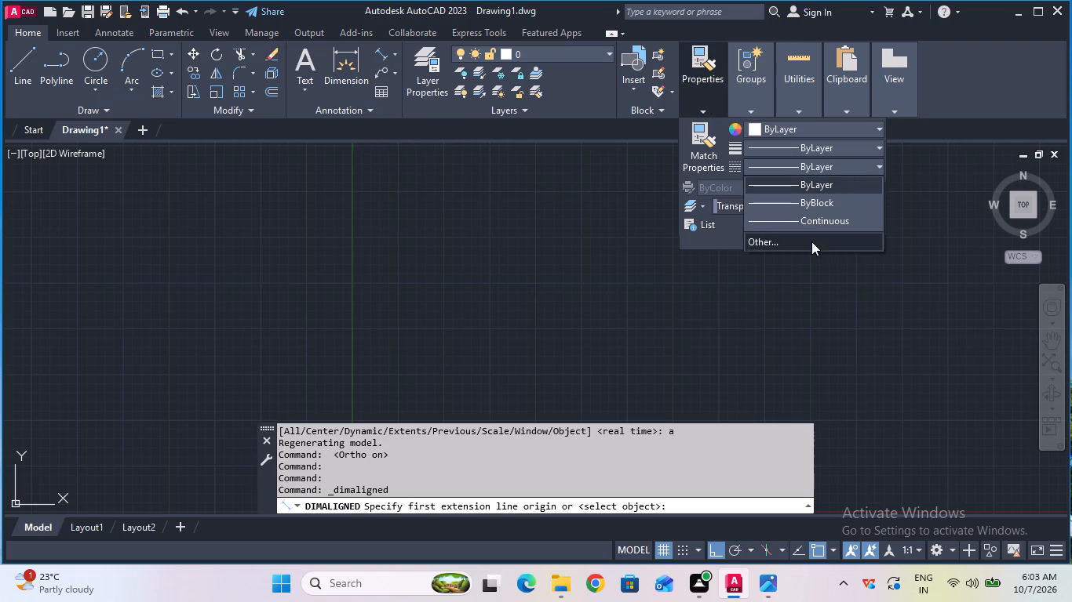
pyautogui.click(811, 241)
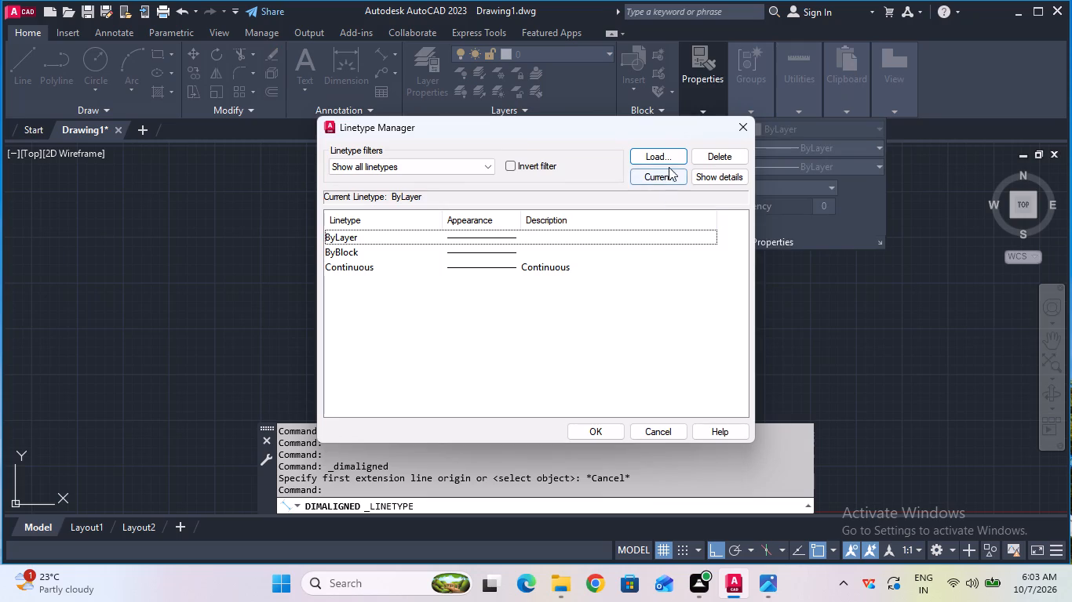
pyautogui.click(675, 154)
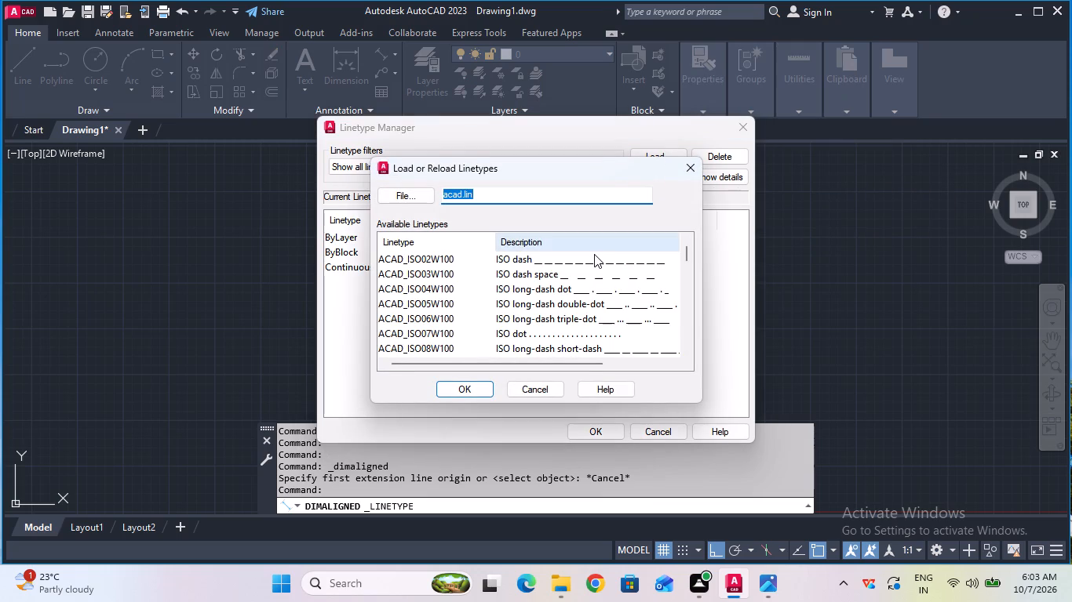
pyautogui.scroll(-2, 594, 255)
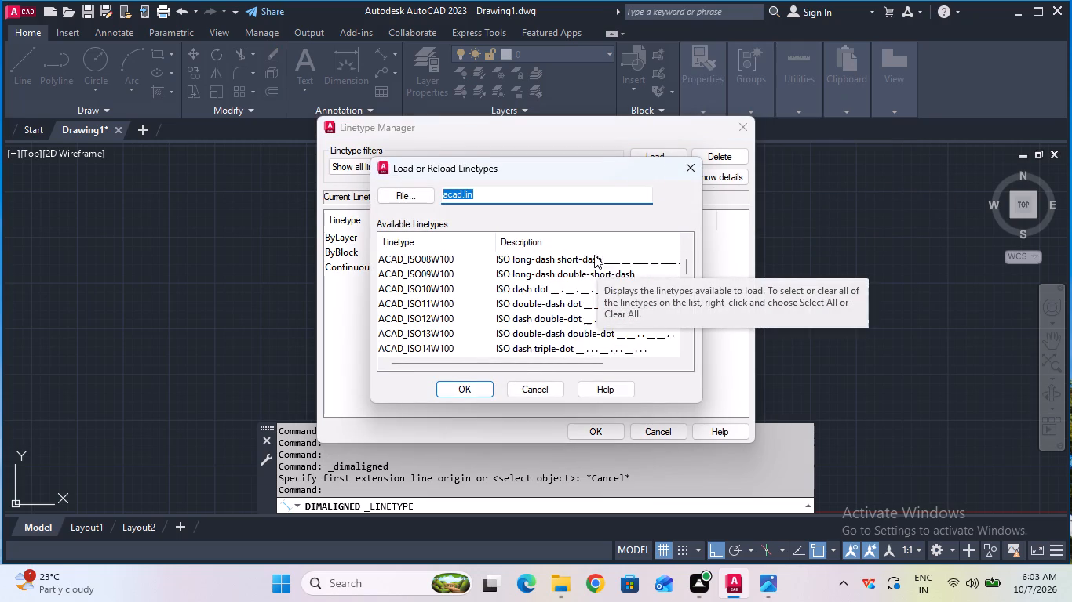
pyautogui.scroll(-2, 594, 255)
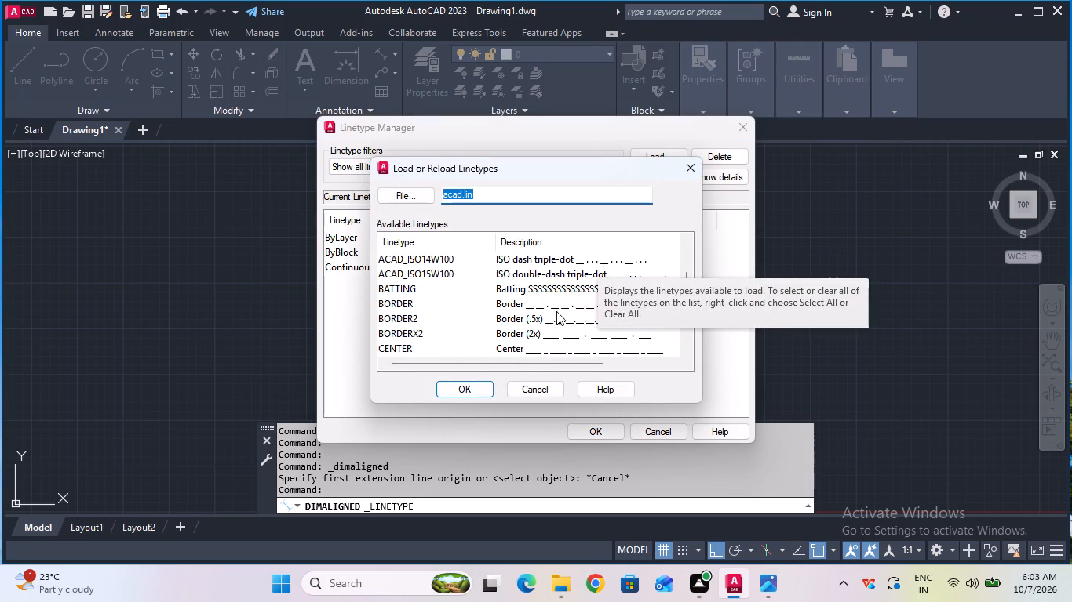
pyautogui.click(532, 346)
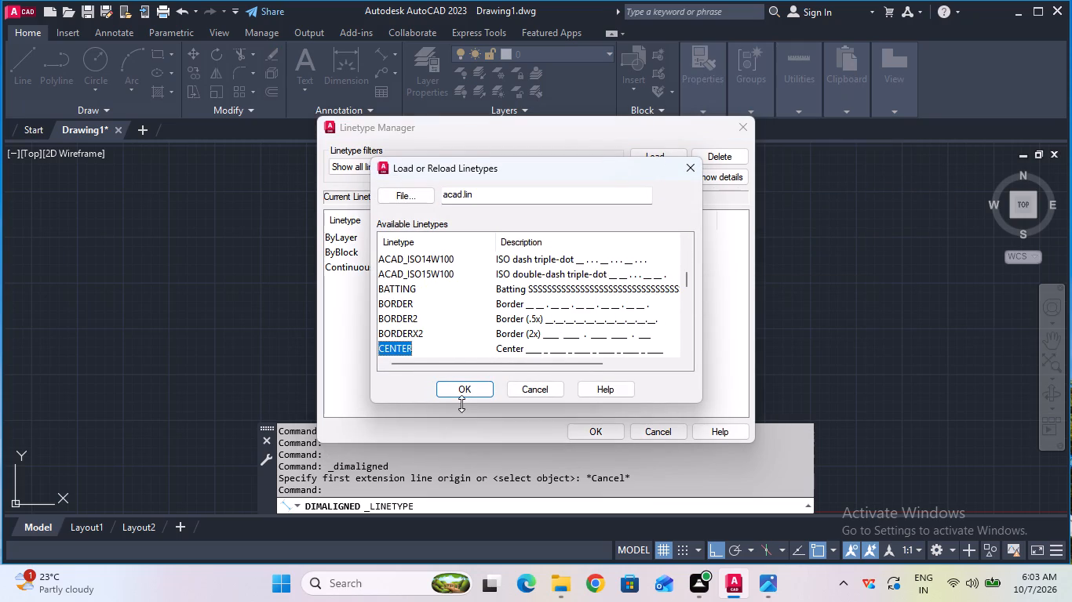
pyautogui.click(472, 397)
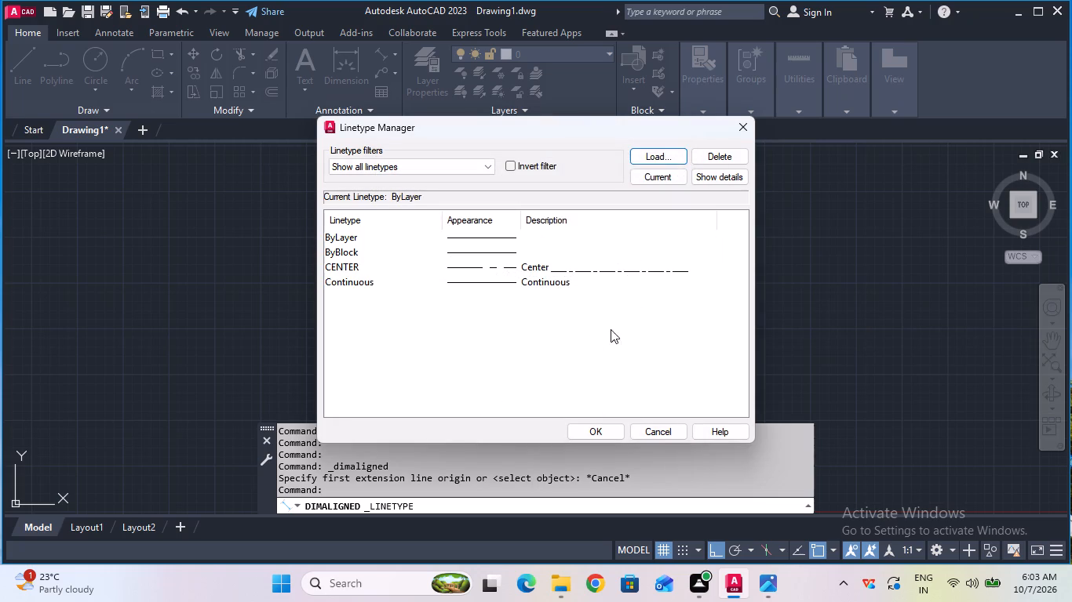
pyautogui.click(608, 430)
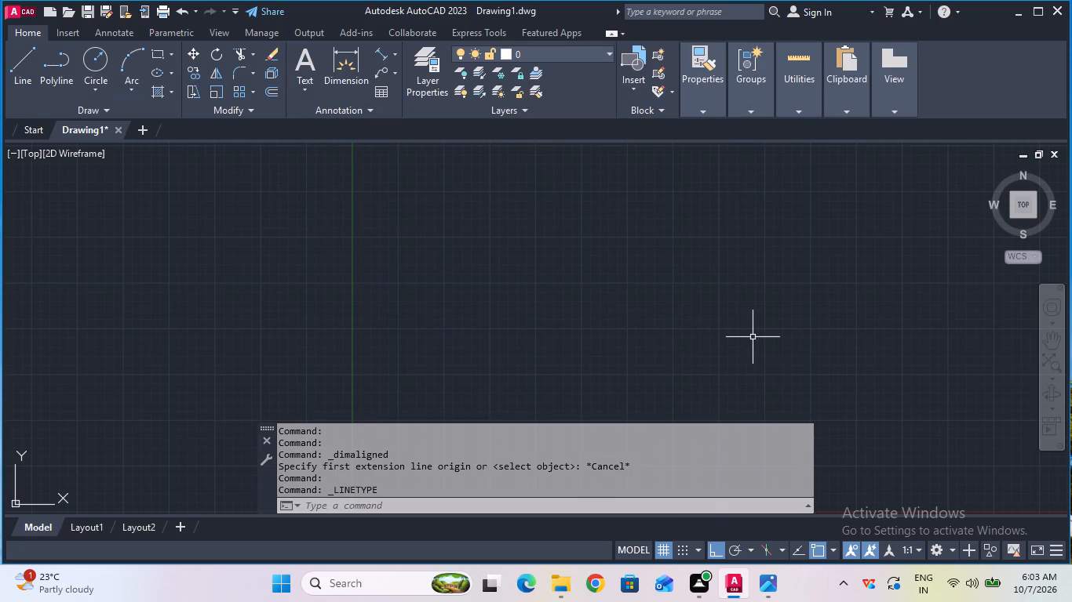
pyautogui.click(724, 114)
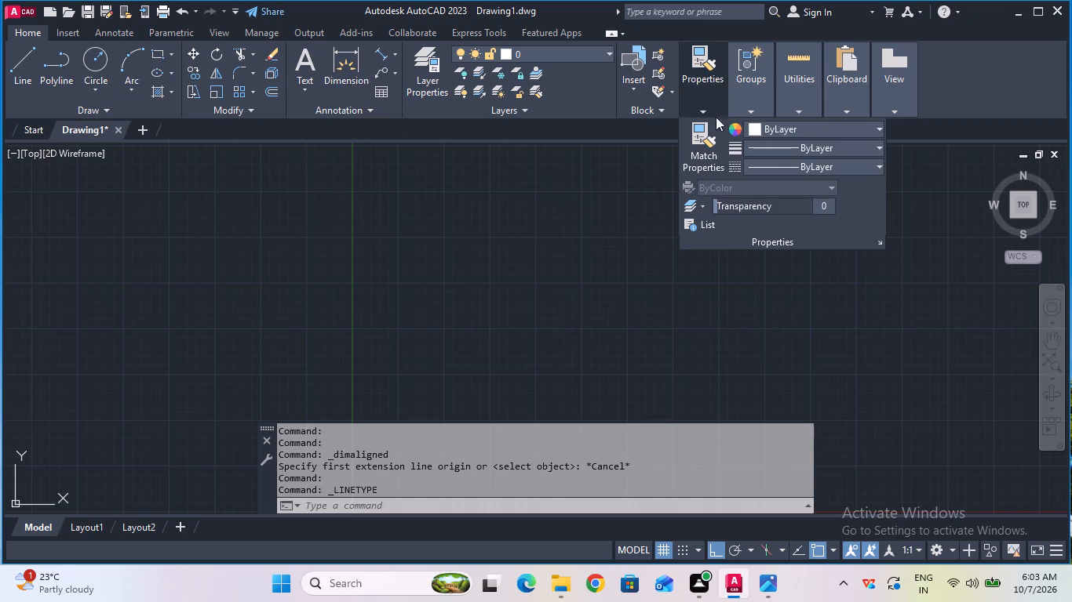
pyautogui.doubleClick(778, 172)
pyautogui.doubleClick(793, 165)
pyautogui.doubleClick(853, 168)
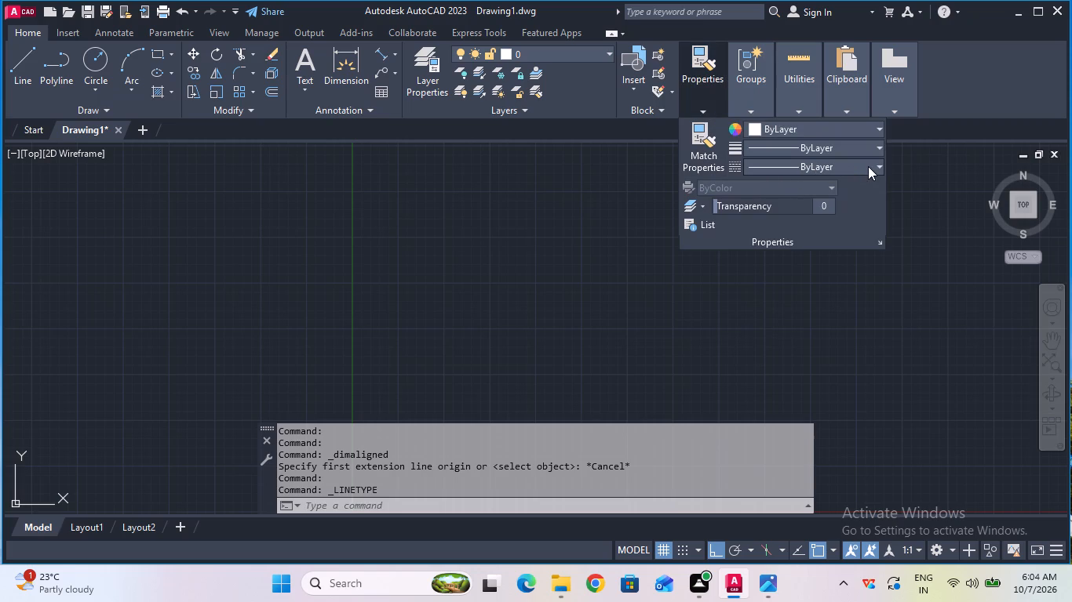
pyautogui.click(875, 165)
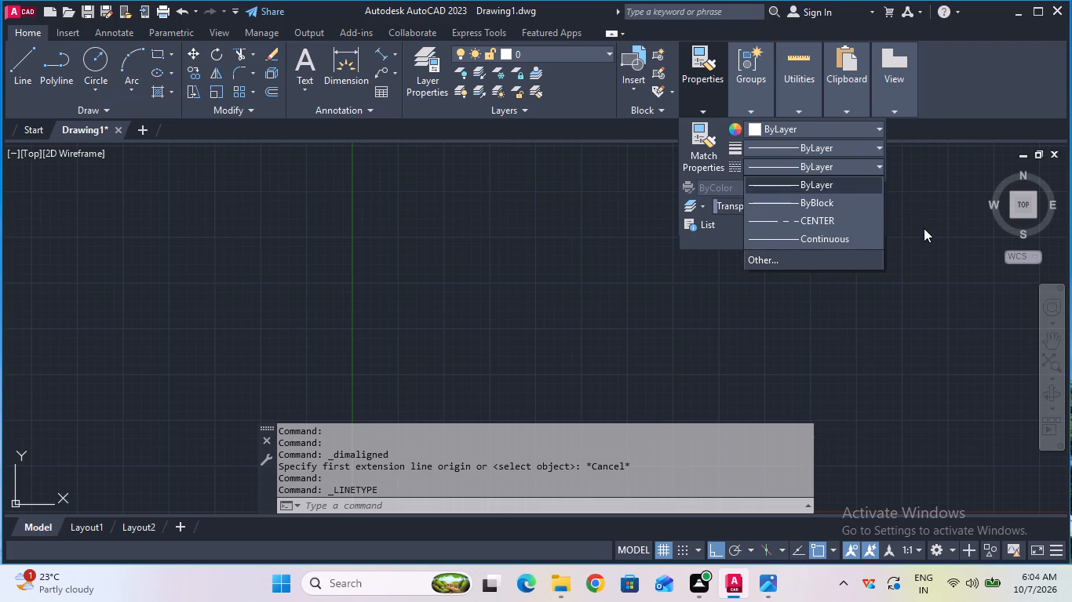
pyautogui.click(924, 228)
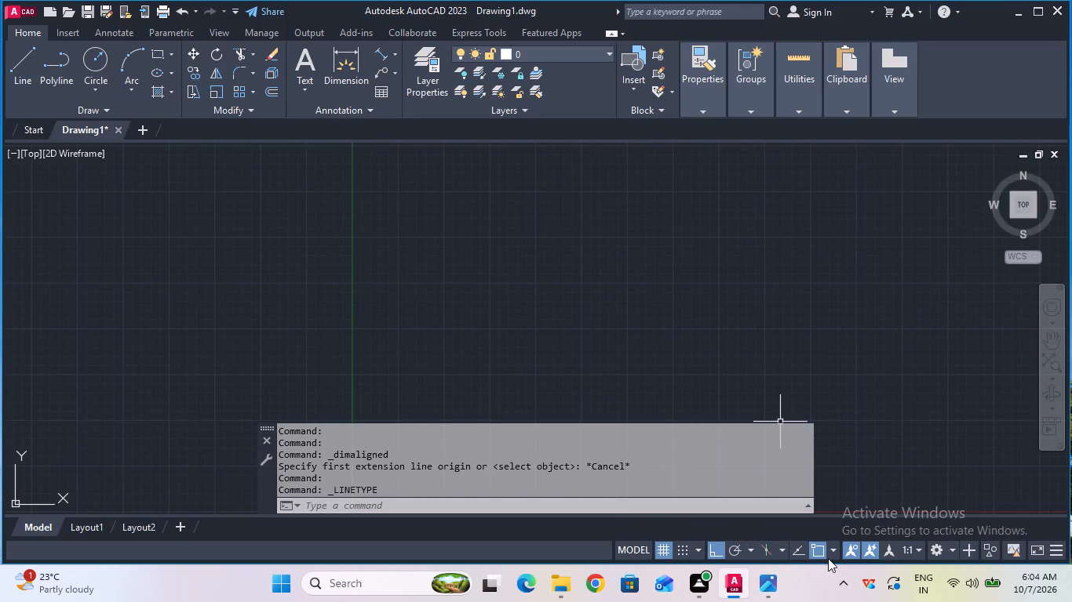
# Switch the drawing to isometric drafting with isoplane Top.
pyautogui.click(781, 556)
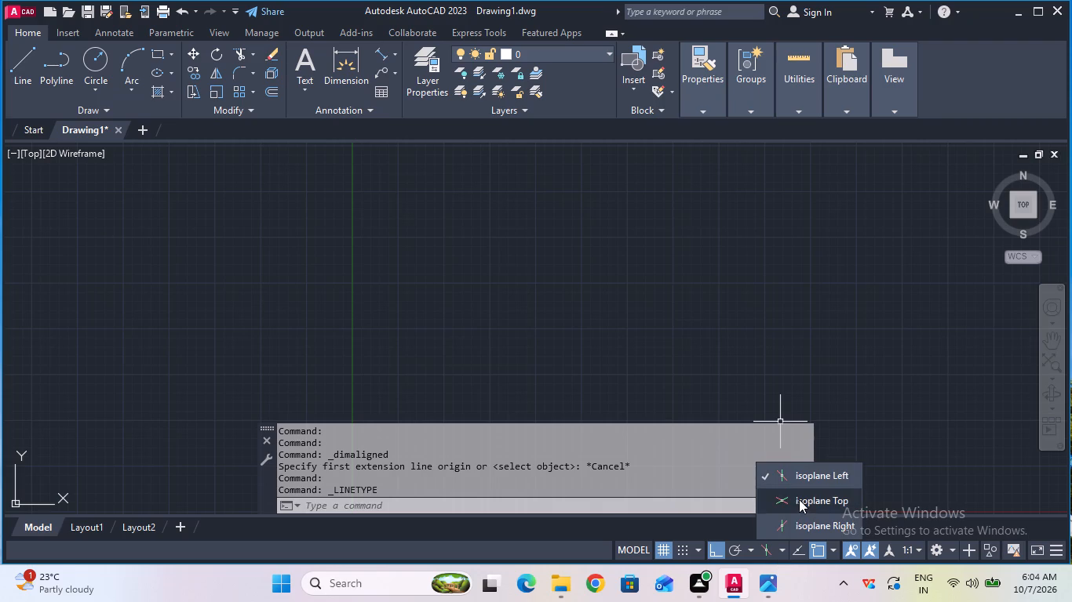
pyautogui.click(799, 499)
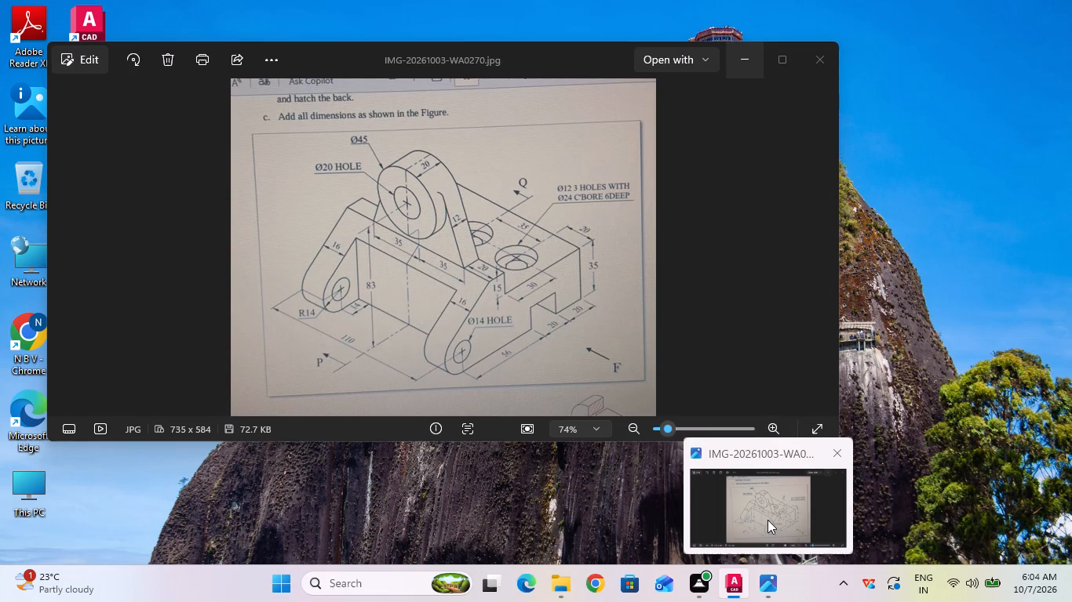
# Switch to the reference image in Photos, examine the control bracket's base dimensions, and return to AutoCAD.
pyautogui.click(768, 520)
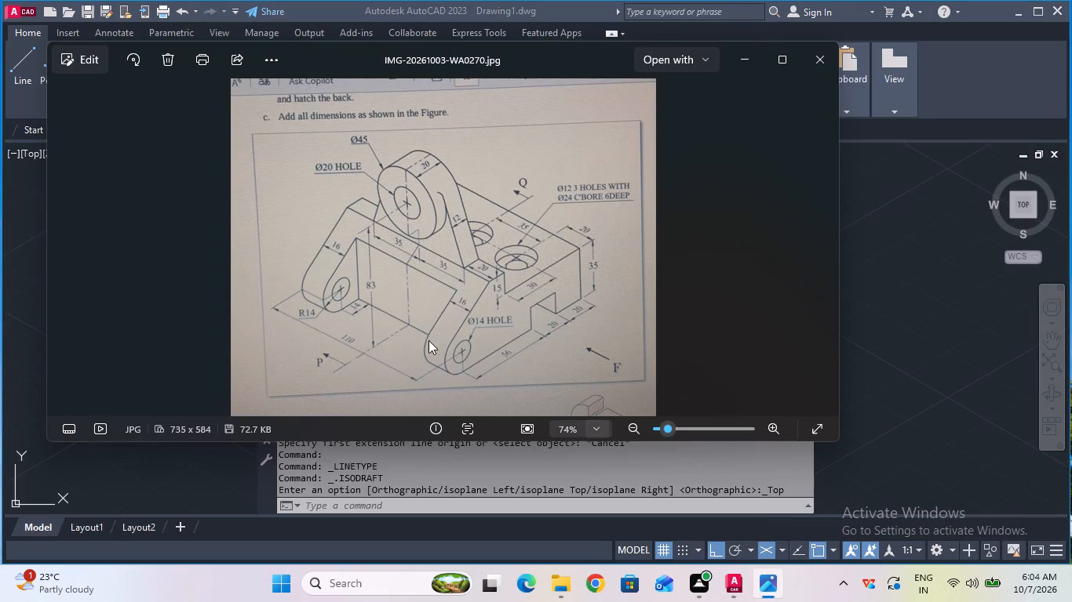
pyautogui.scroll(-2, 410, 332)
pyautogui.scroll(3, 413, 331)
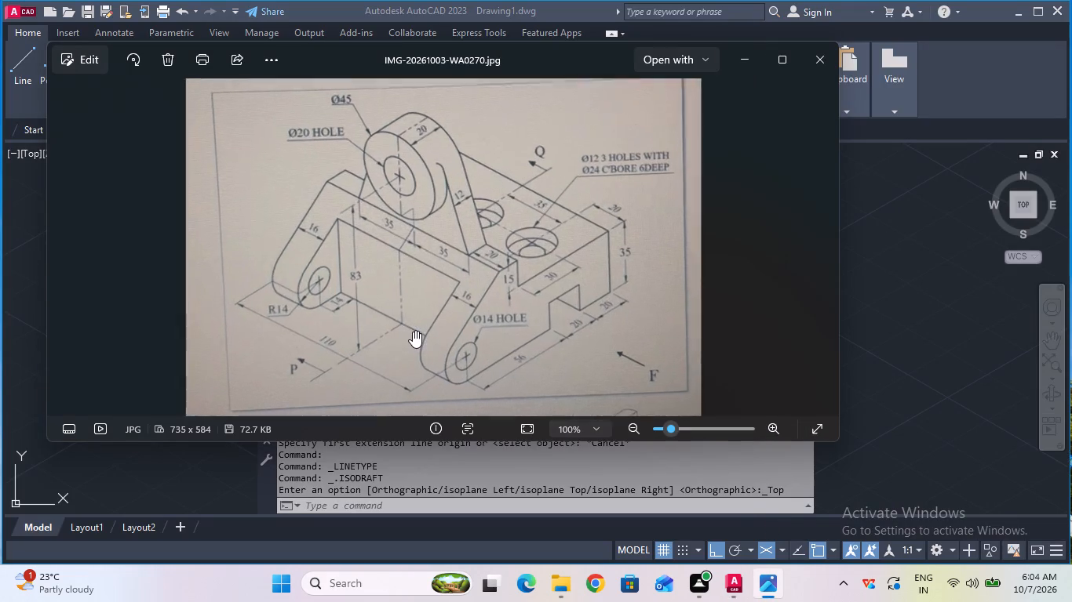
pyautogui.scroll(2, 413, 331)
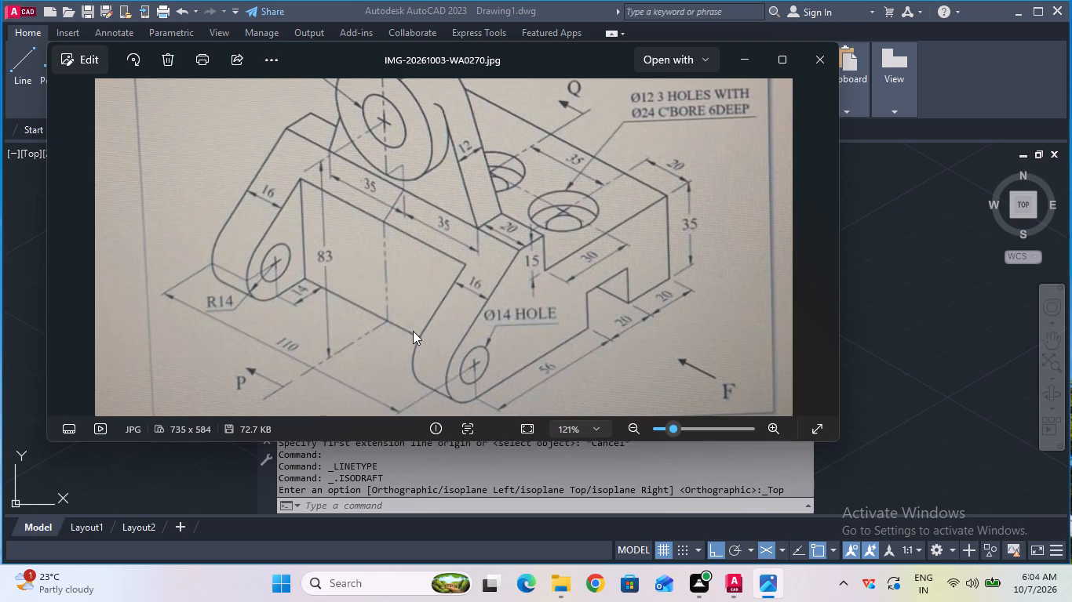
pyautogui.scroll(-2, 413, 331)
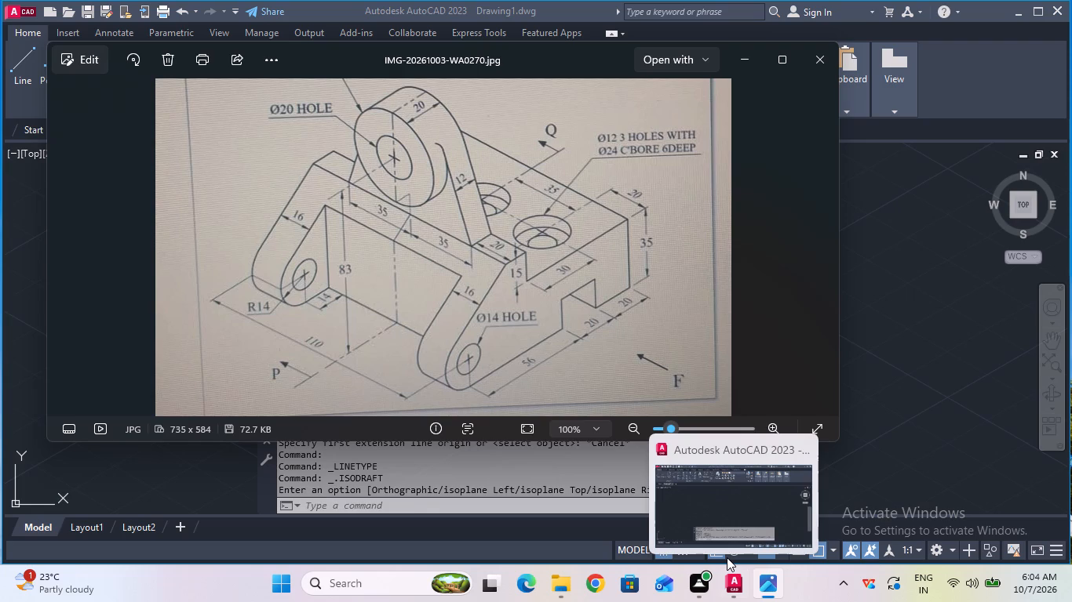
pyautogui.click(728, 578)
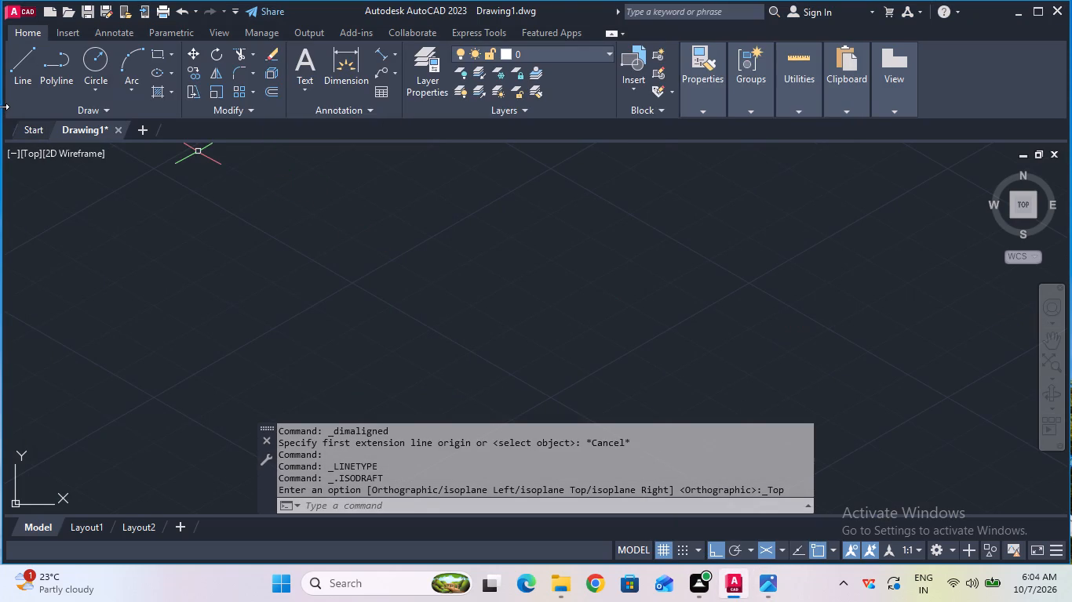
# Draw a 110 mm line along the 330° isometric direction for the bracket's overall width.
pyautogui.click(24, 77)
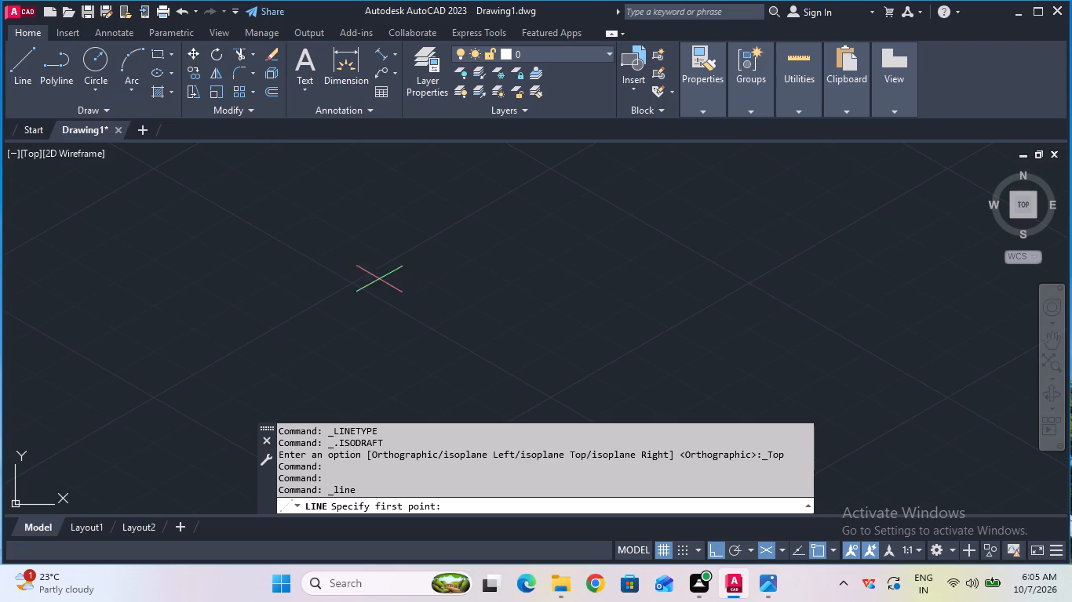
pyautogui.click(350, 282)
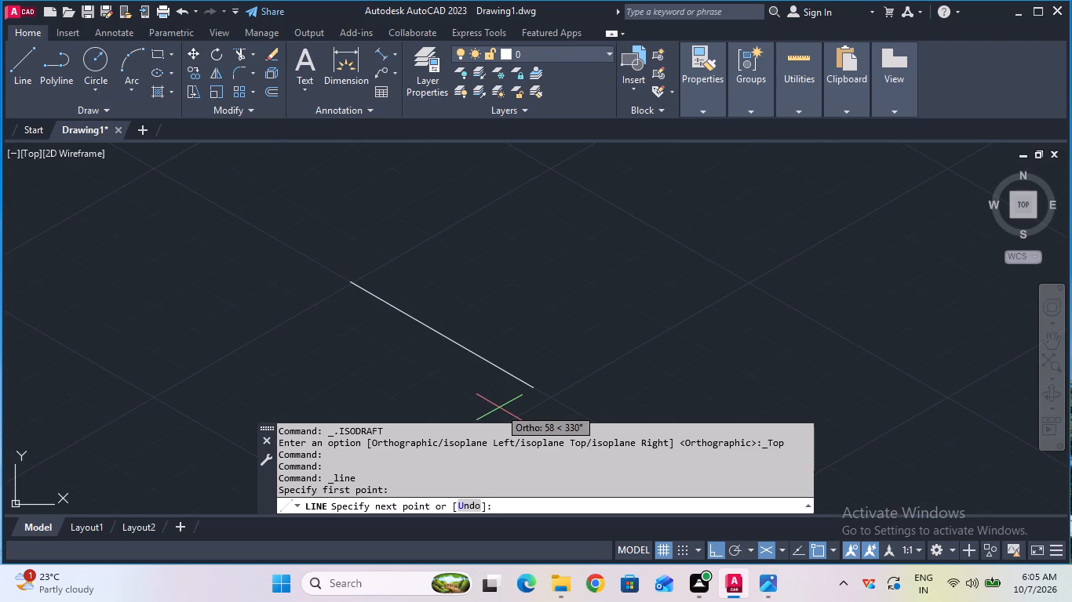
pyautogui.write('11')
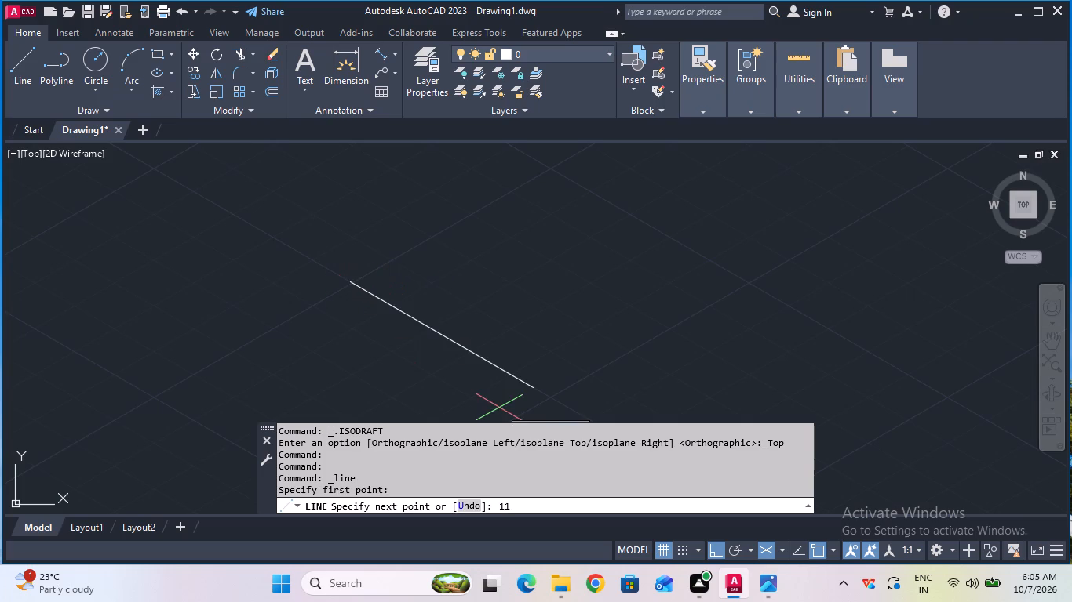
pyautogui.press('0')
pyautogui.press('Return')
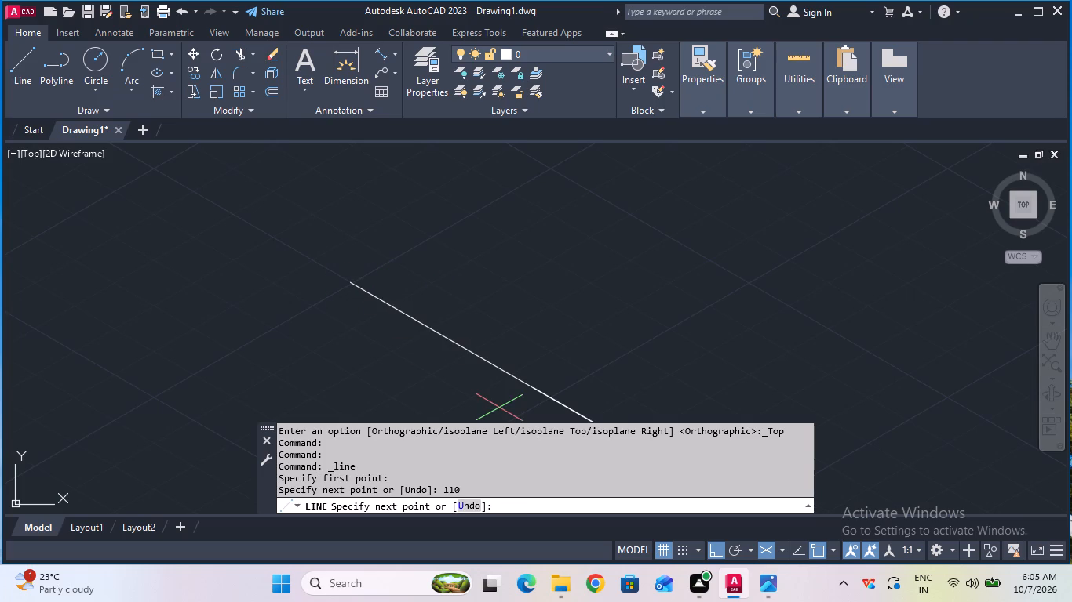
pyautogui.scroll(-3, 499, 408)
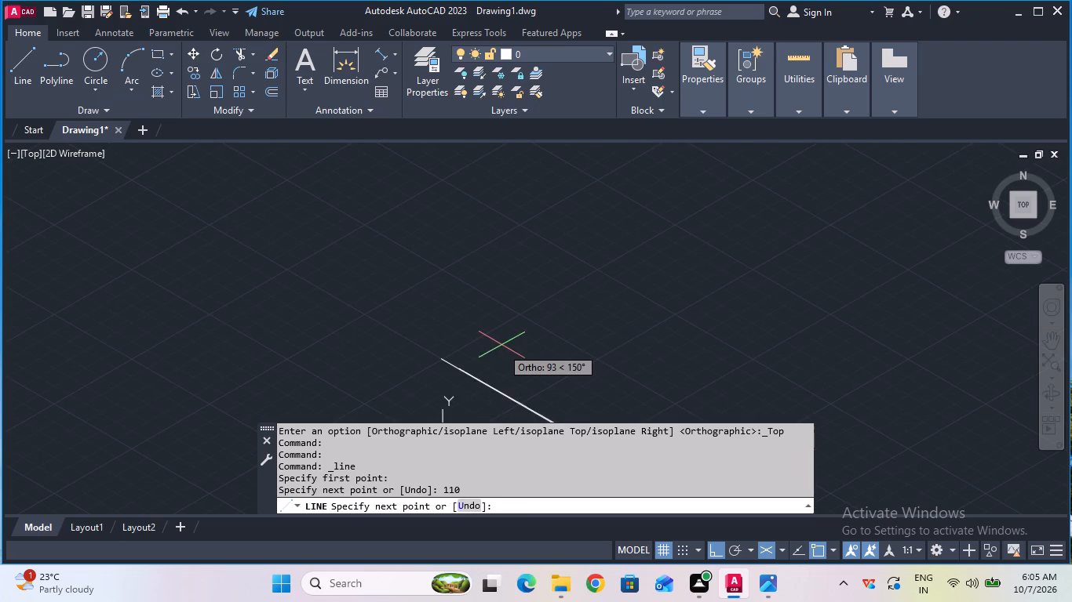
pyautogui.scroll(1, 501, 343)
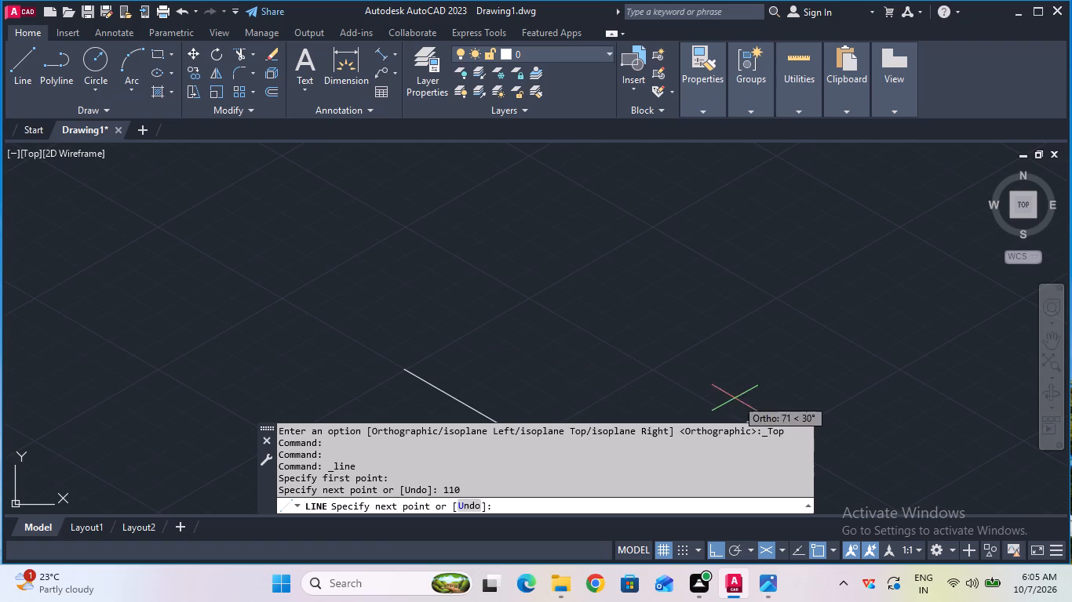
pyautogui.press('Escape')
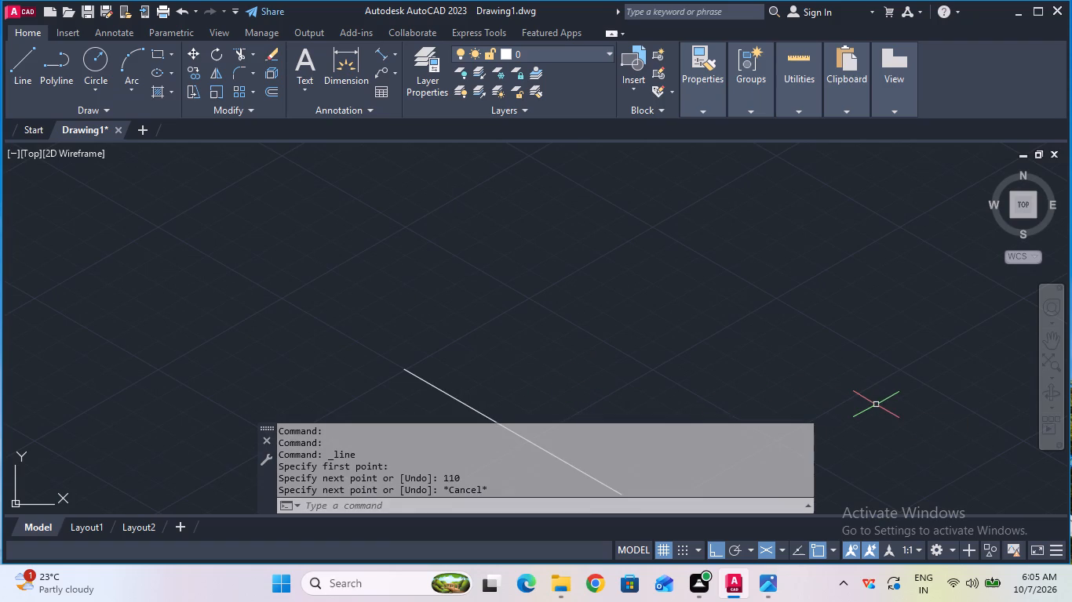
pyautogui.moveTo(367, 317); pyautogui.dragTo(375, 274, button='middle')
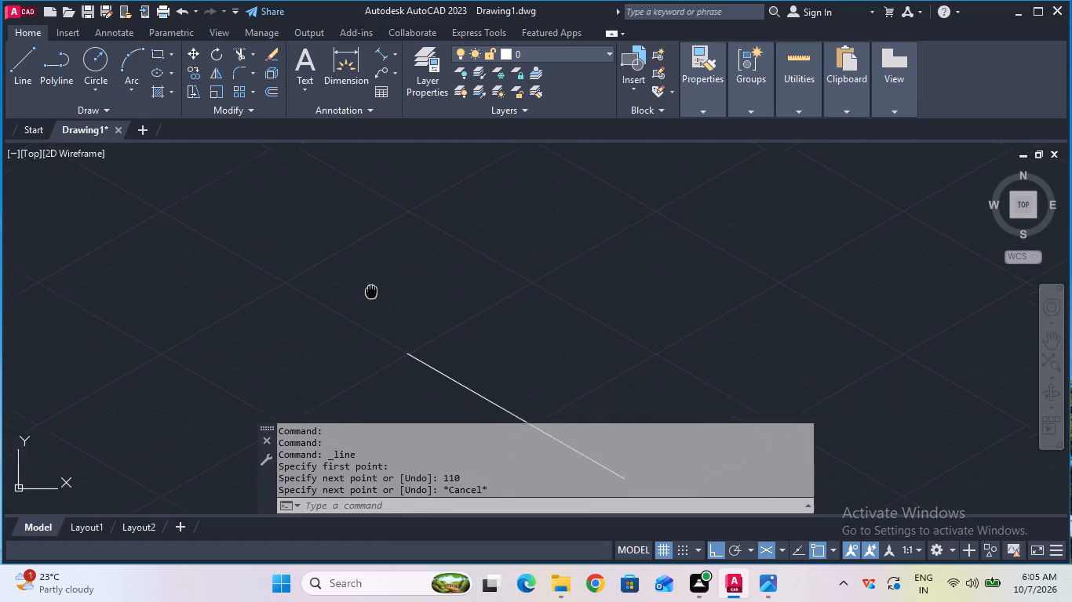
pyautogui.moveTo(375, 274); pyautogui.dragTo(383, 142, button='middle')
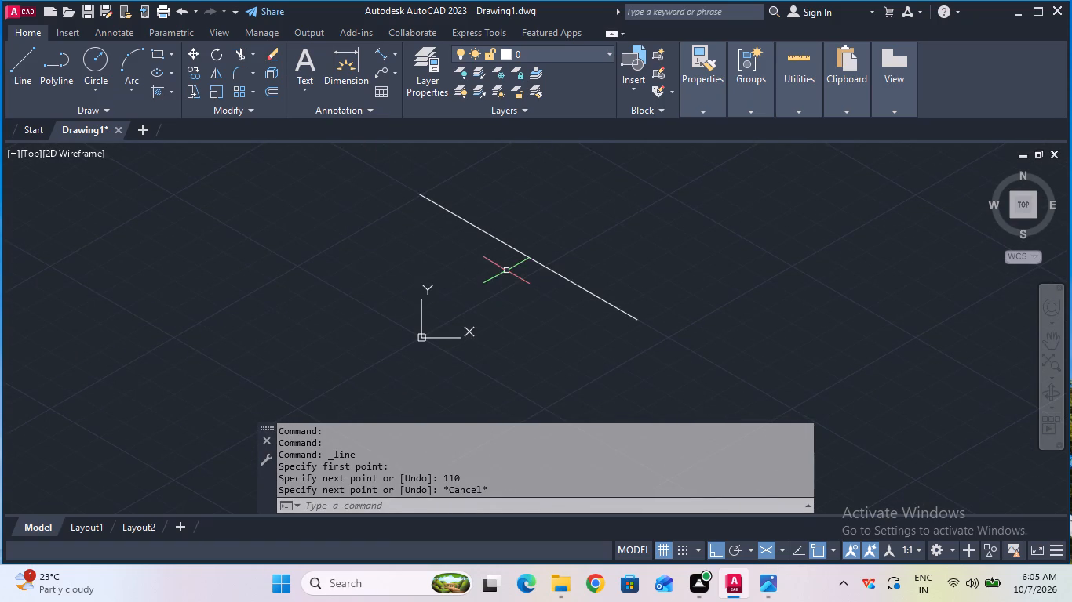
# Delete the 110 mm overall-width line.
pyautogui.scroll(1, 506, 270)
pyautogui.scroll(-1, 506, 270)
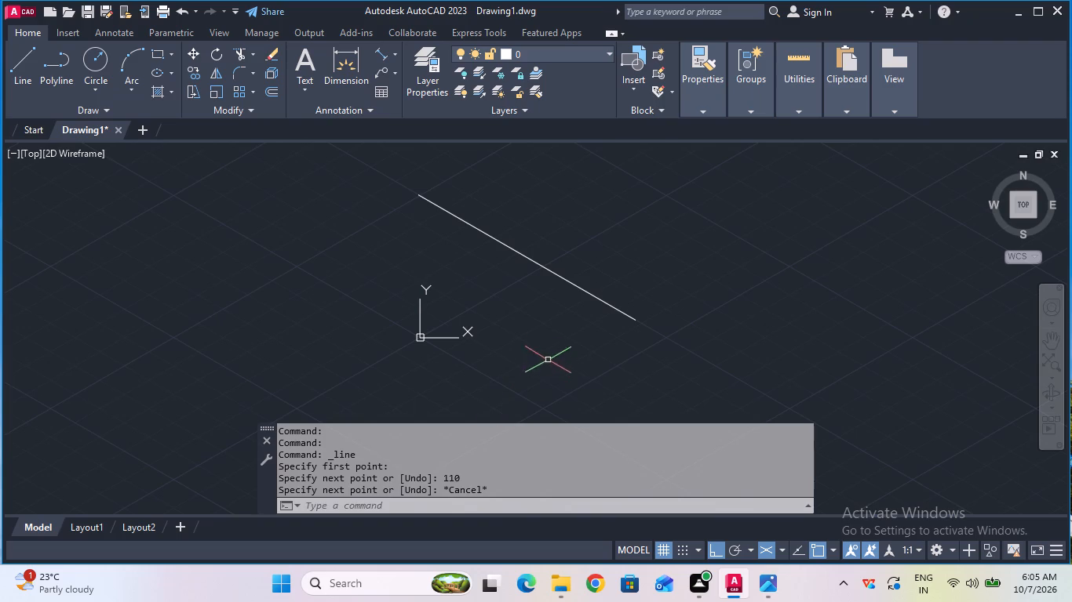
pyautogui.scroll(-1, 609, 288)
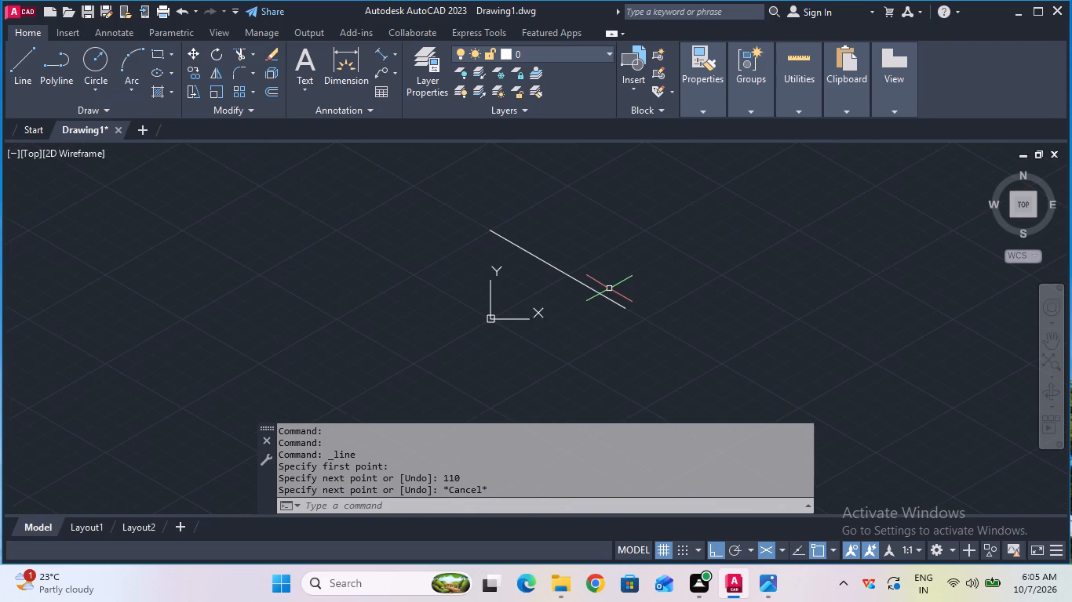
pyautogui.scroll(1, 609, 288)
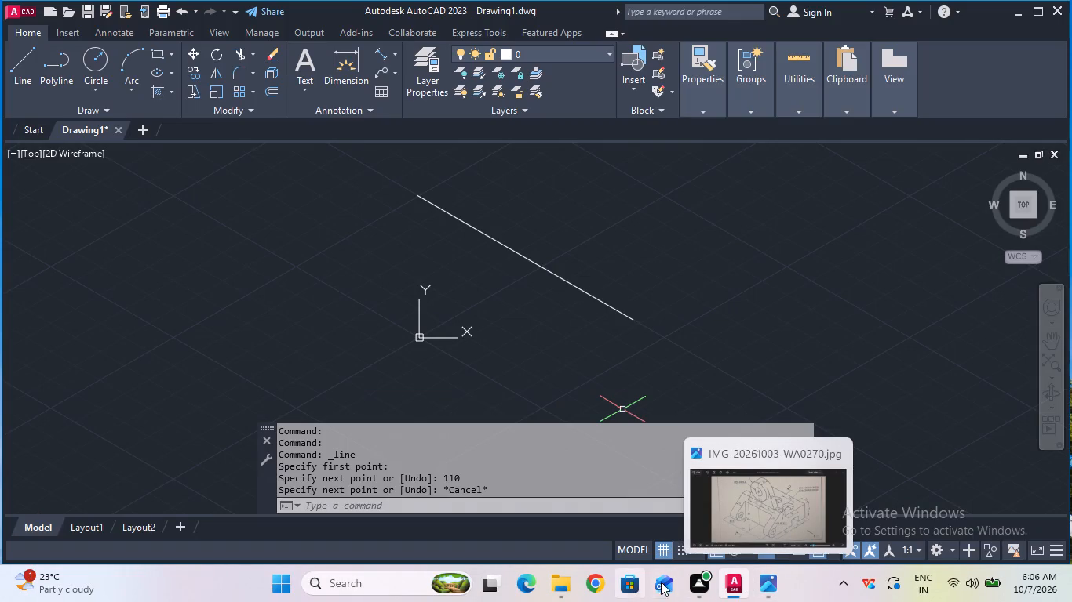
pyautogui.click(567, 281)
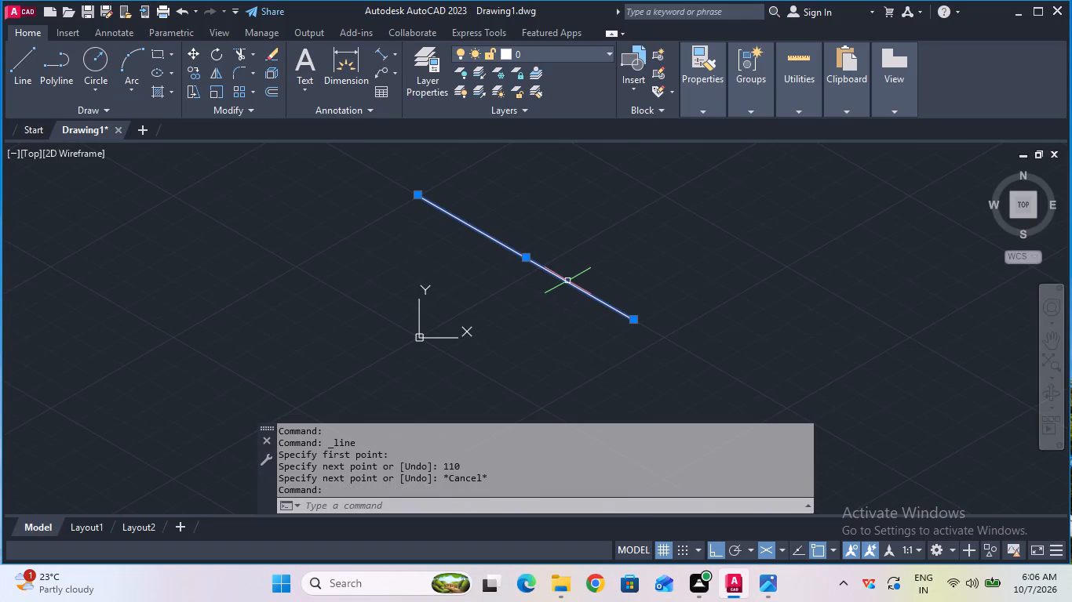
pyautogui.press('Delete')
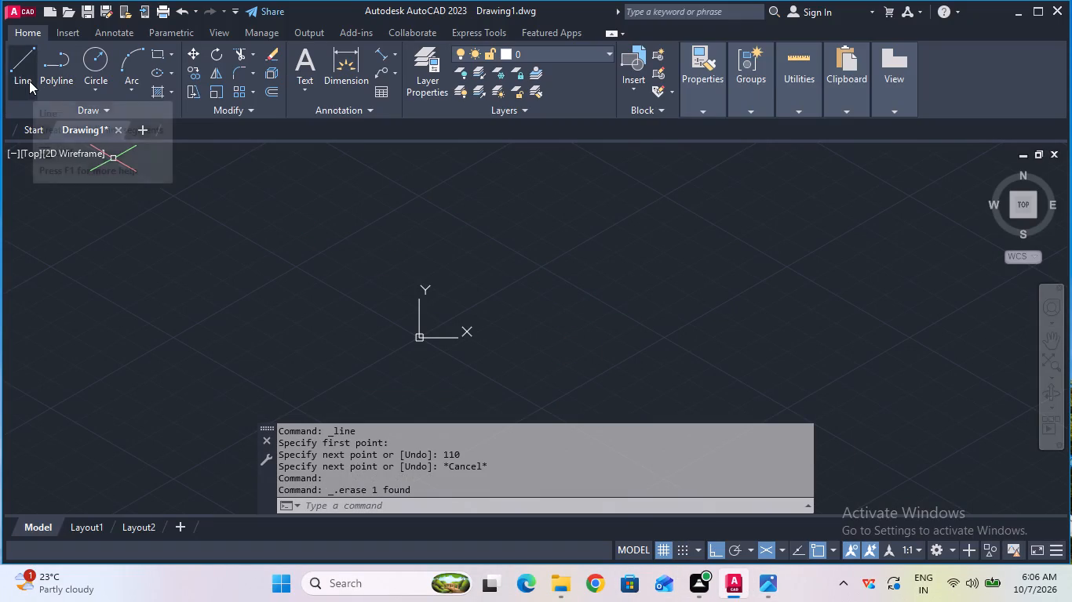
# Draw a 78 mm line along the 330° isometric direction.
pyautogui.click(29, 81)
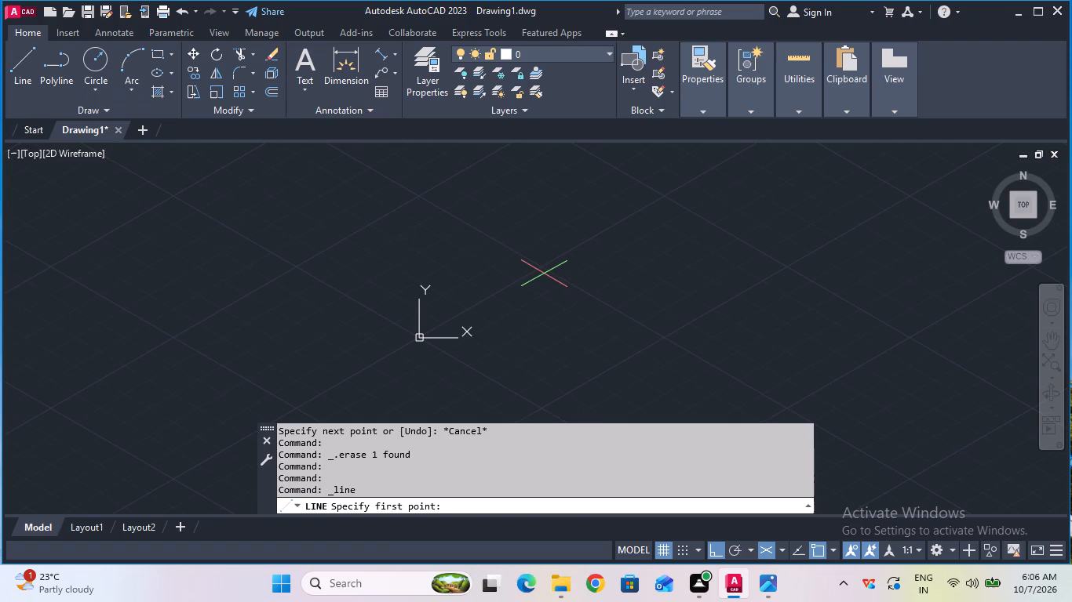
pyautogui.click(544, 266)
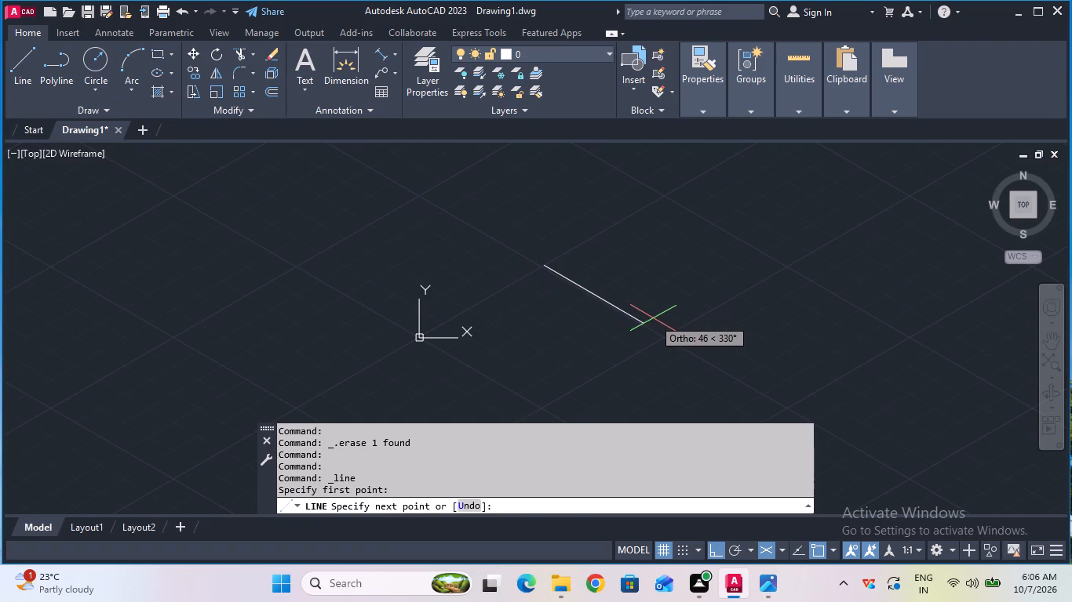
pyautogui.write('78')
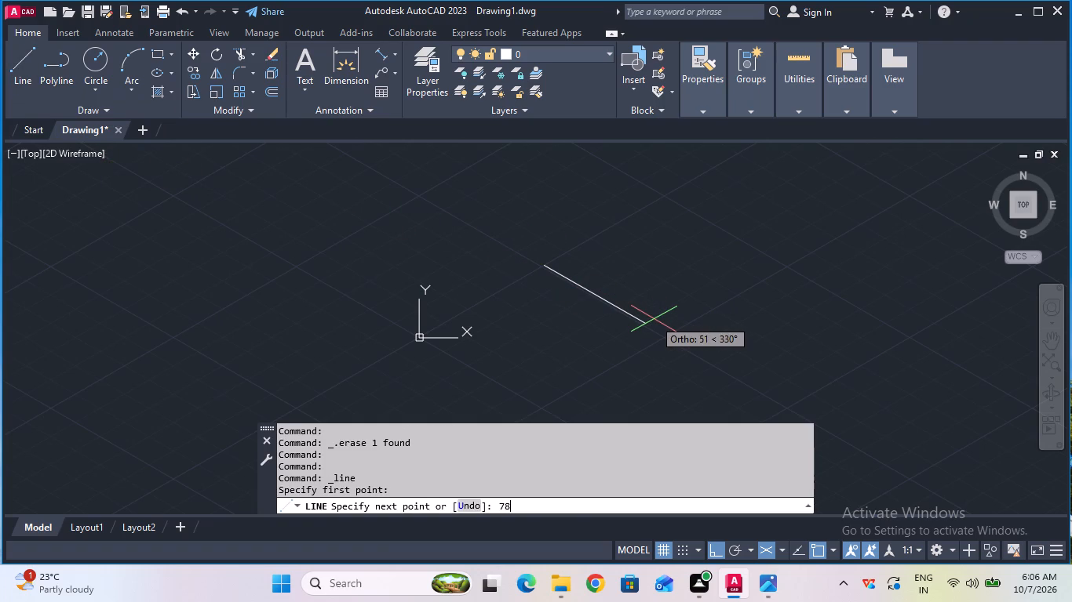
pyautogui.press('Return')
pyautogui.press('Escape')
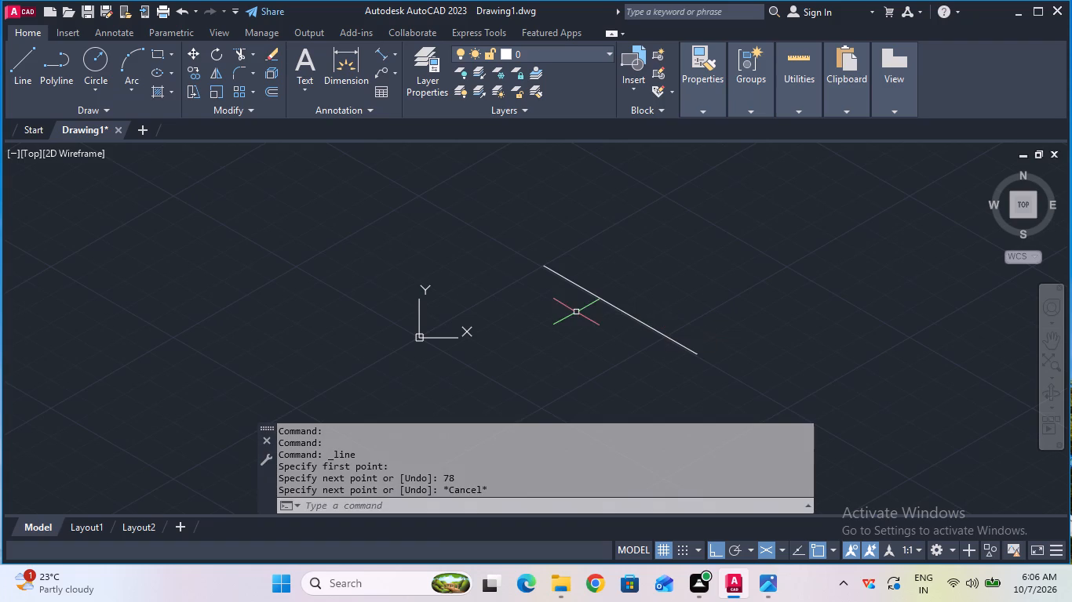
# Draw a 14 mm line along the 210° isometric direction from each end of the 78 mm line.
pyautogui.click(32, 87)
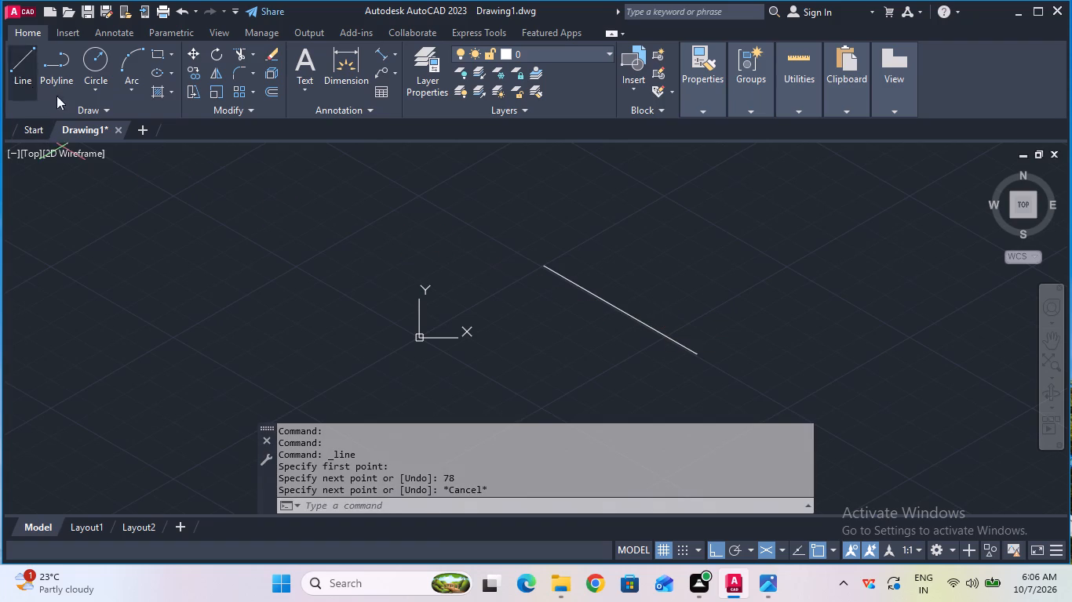
pyautogui.click(548, 267)
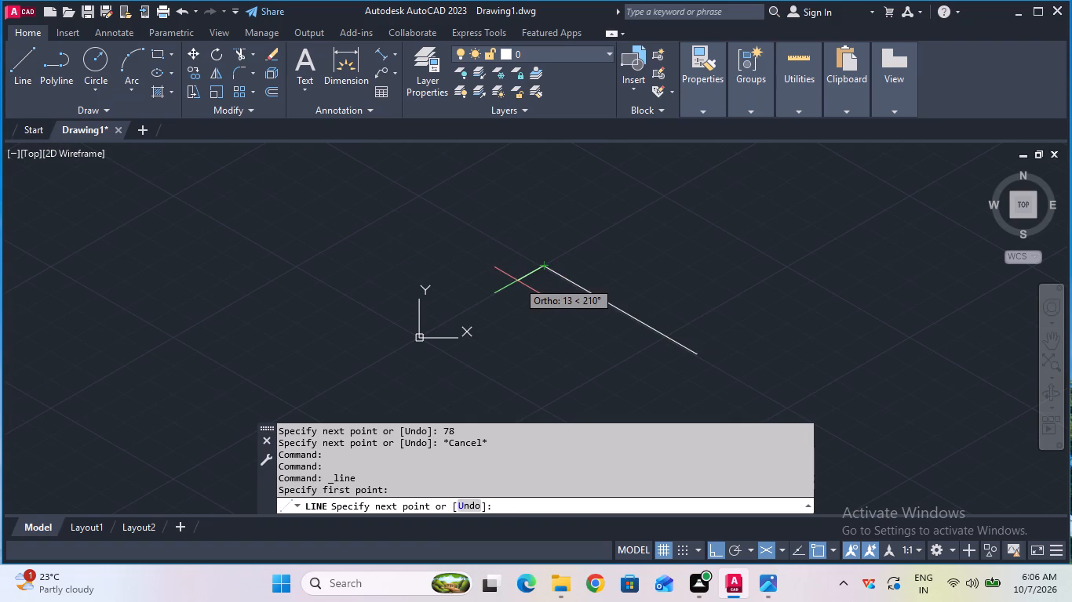
pyautogui.press('1')
pyautogui.press('4')
pyautogui.press('Return')
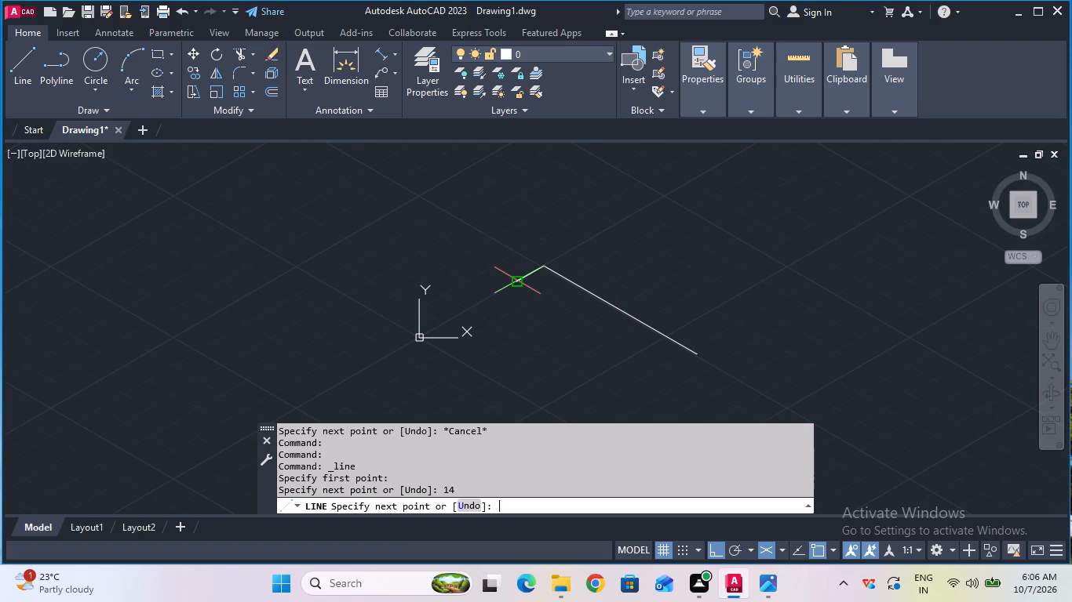
pyautogui.press('Escape')
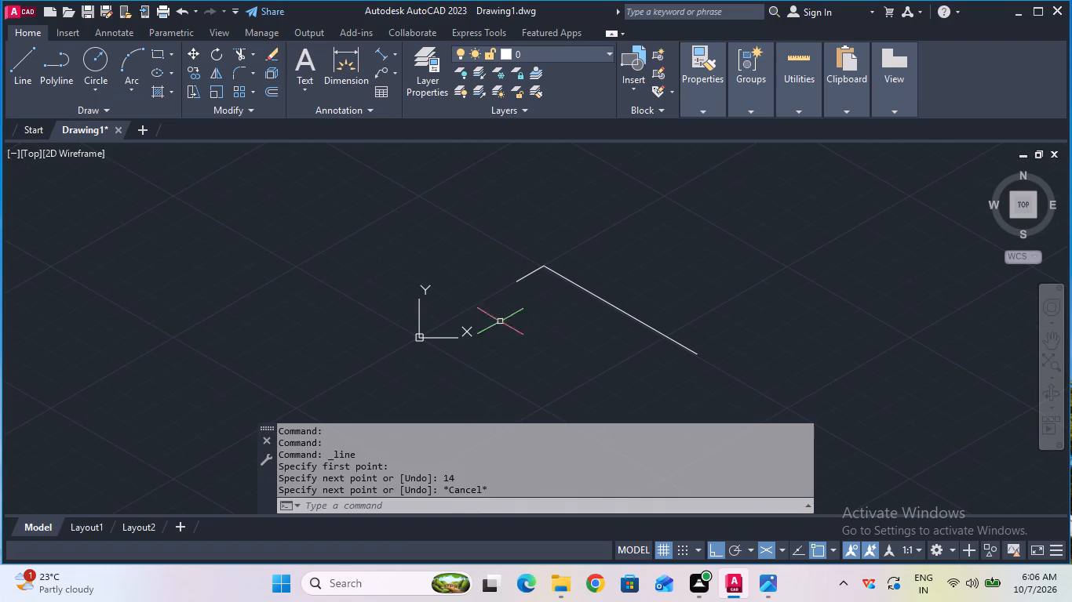
pyautogui.click(37, 79)
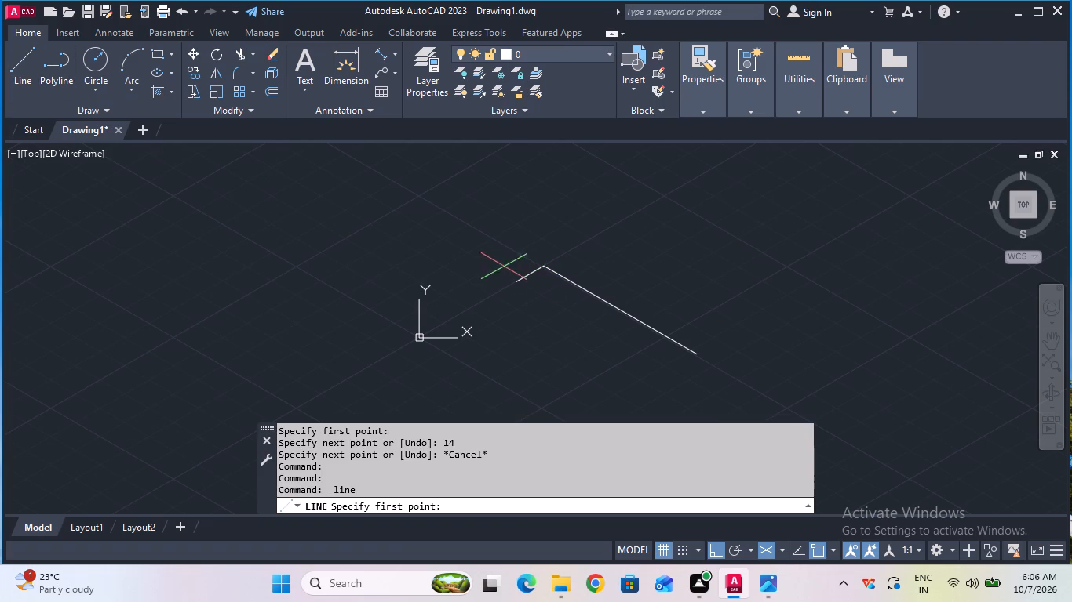
pyautogui.click(696, 359)
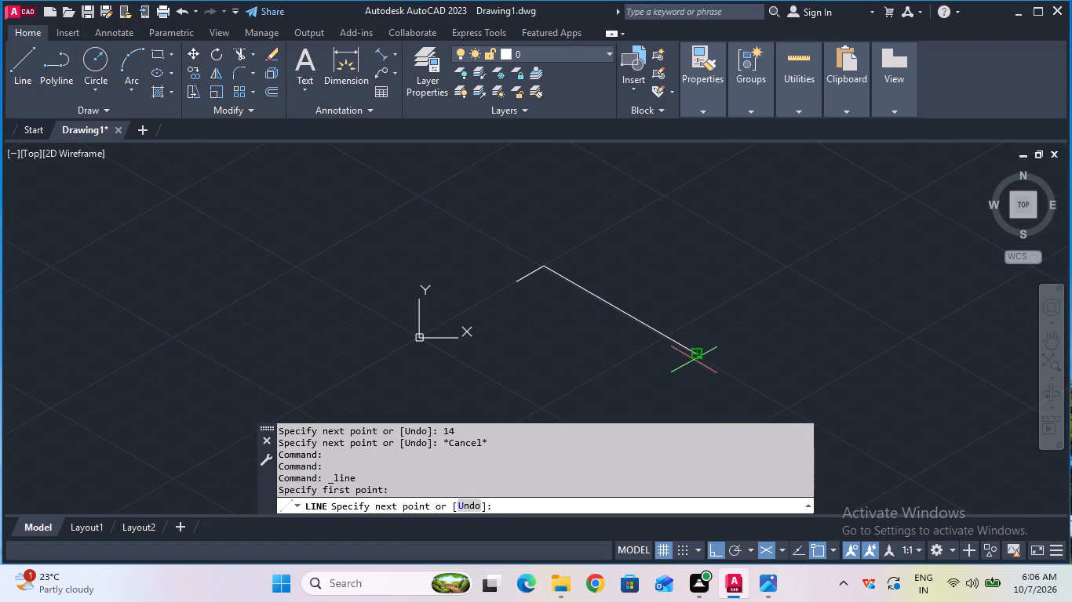
pyautogui.write('14')
pyautogui.press('Return')
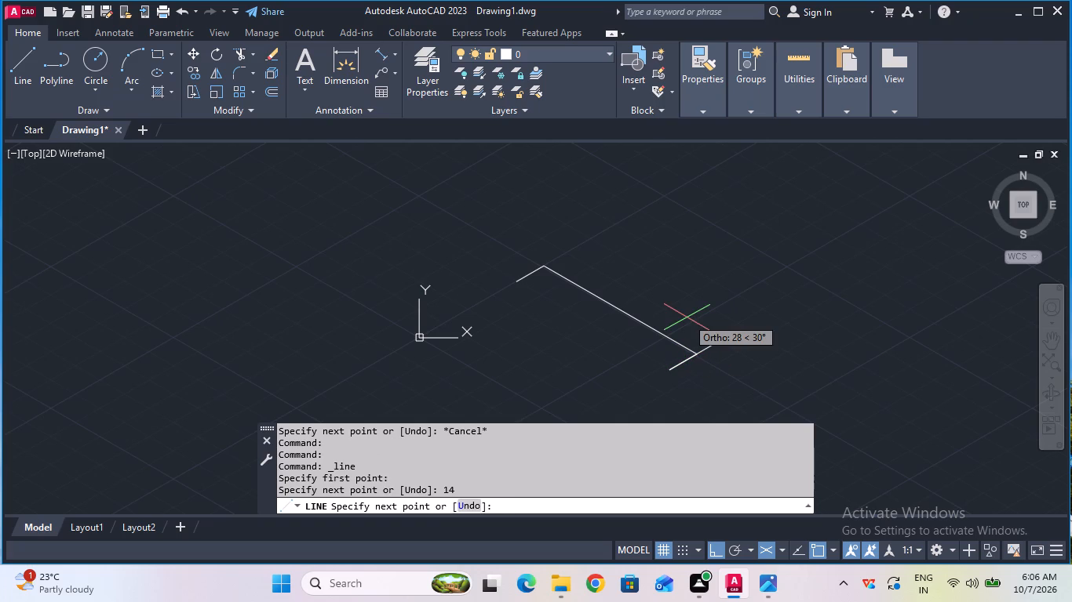
pyautogui.press('Escape')
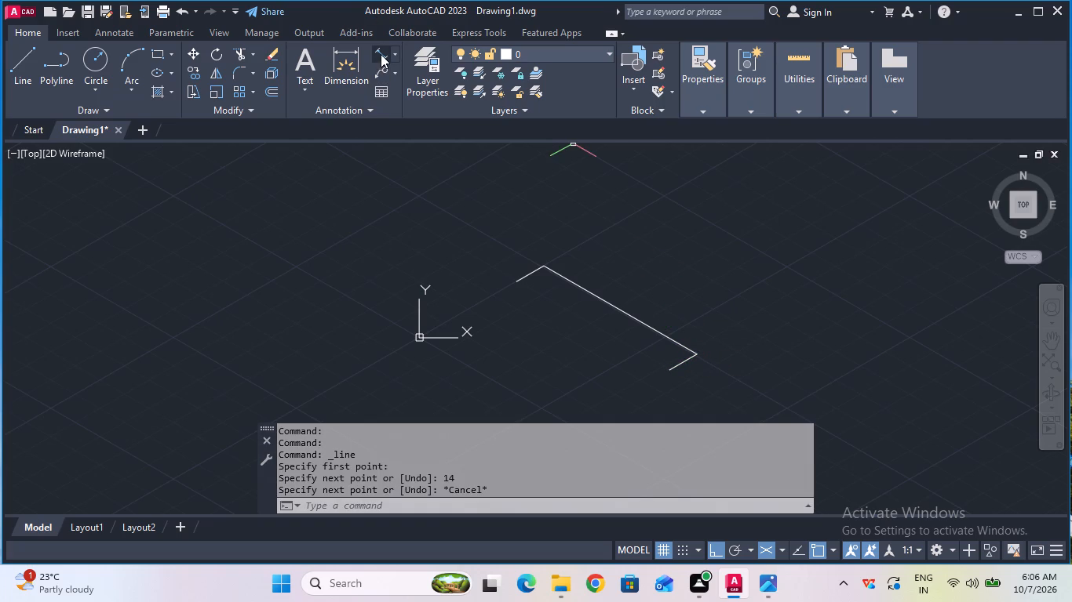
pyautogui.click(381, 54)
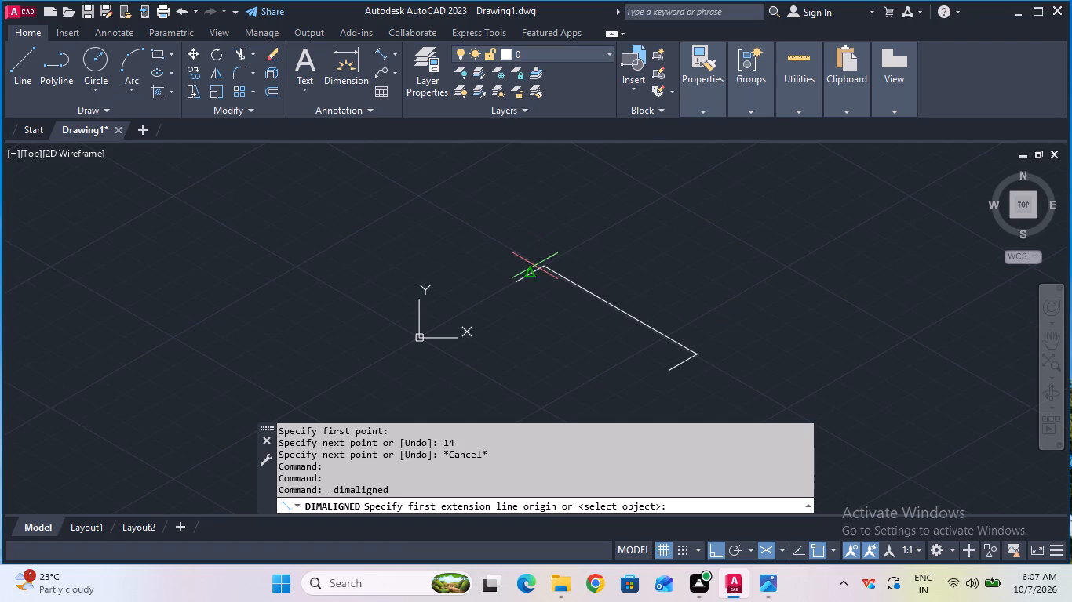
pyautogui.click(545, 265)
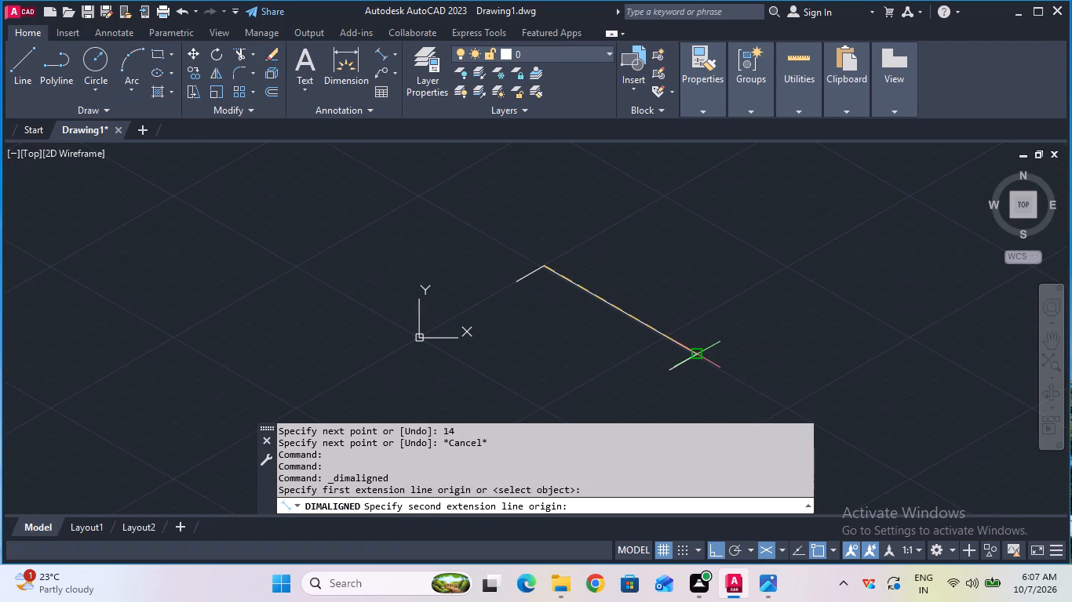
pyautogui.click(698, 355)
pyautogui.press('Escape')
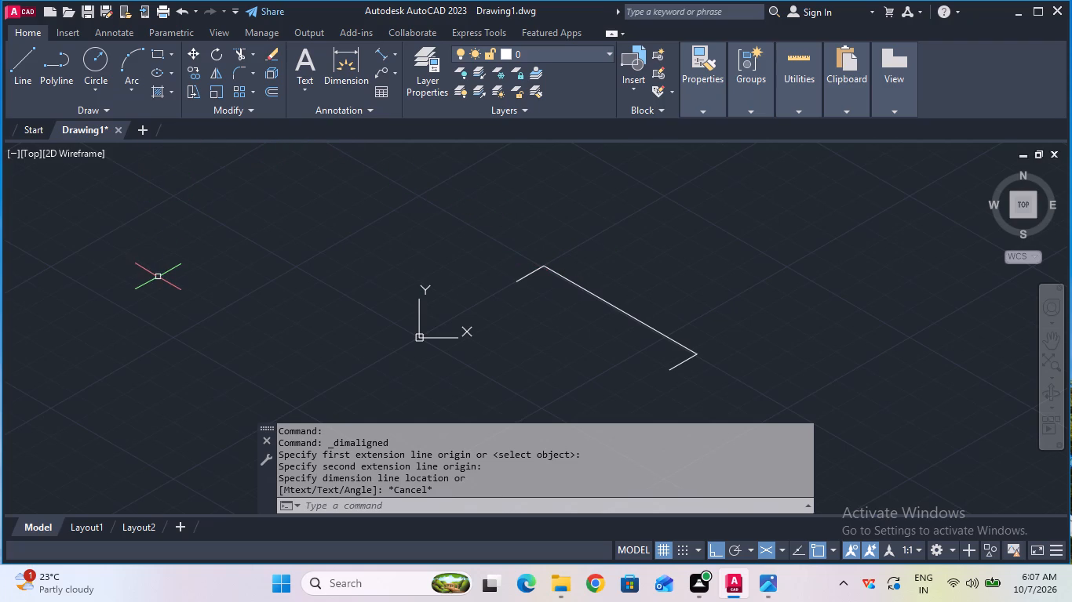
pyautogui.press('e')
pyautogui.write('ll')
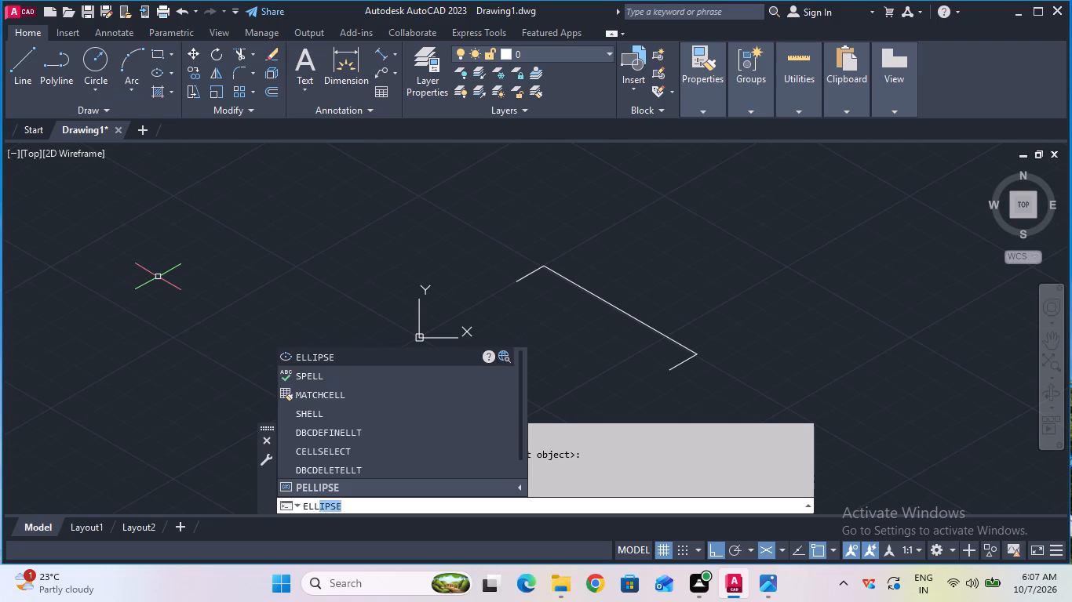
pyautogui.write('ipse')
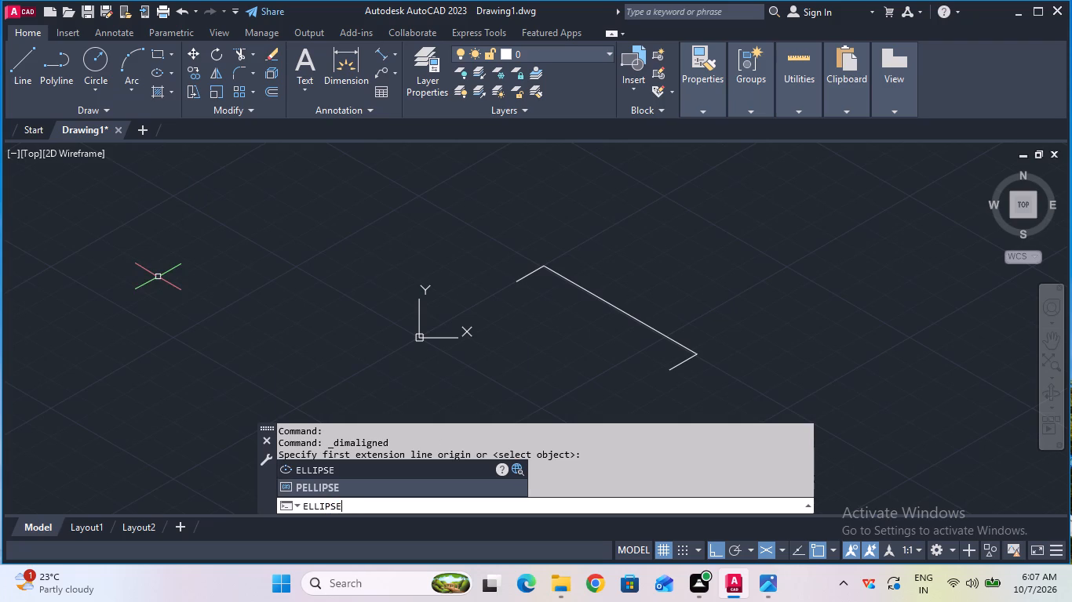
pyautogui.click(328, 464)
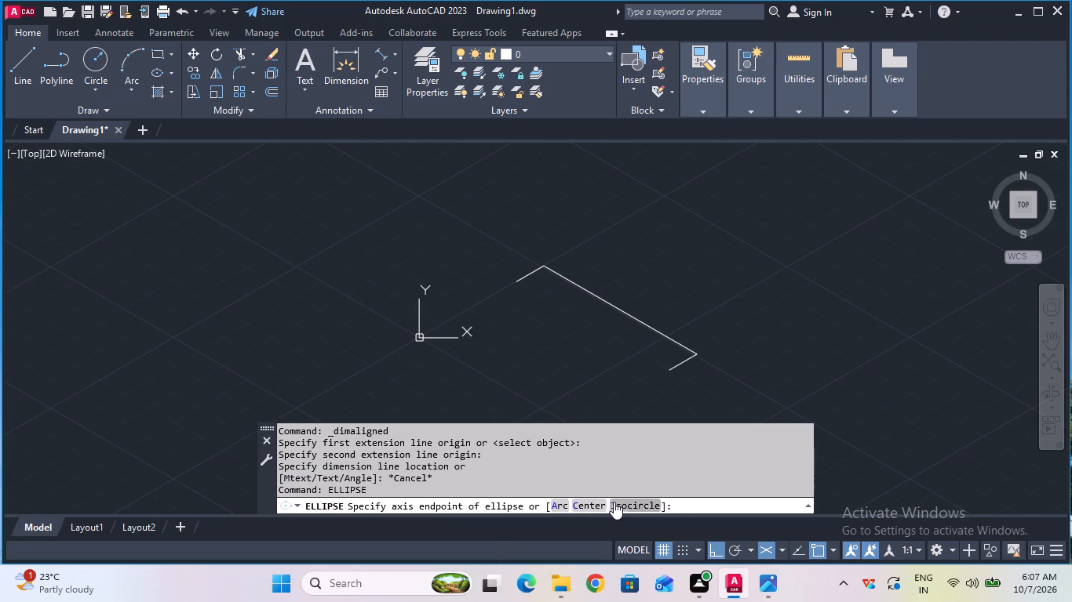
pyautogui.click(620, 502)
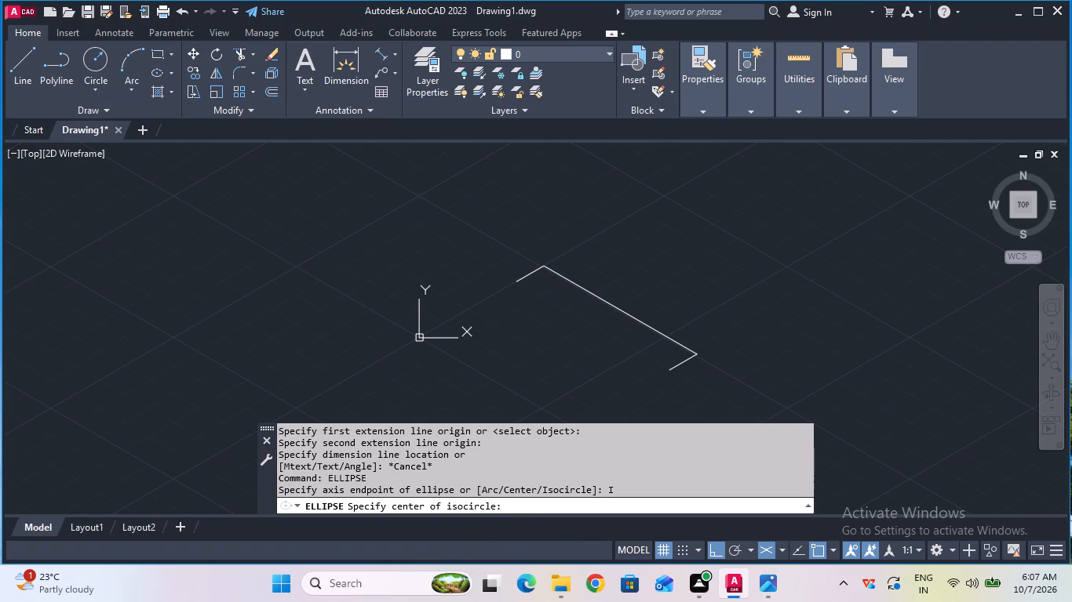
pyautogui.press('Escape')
# Switch to isoplane Right while trying an isocircle centred on the free end of the upper 14 mm line.
pyautogui.press('e')
pyautogui.write('ll')
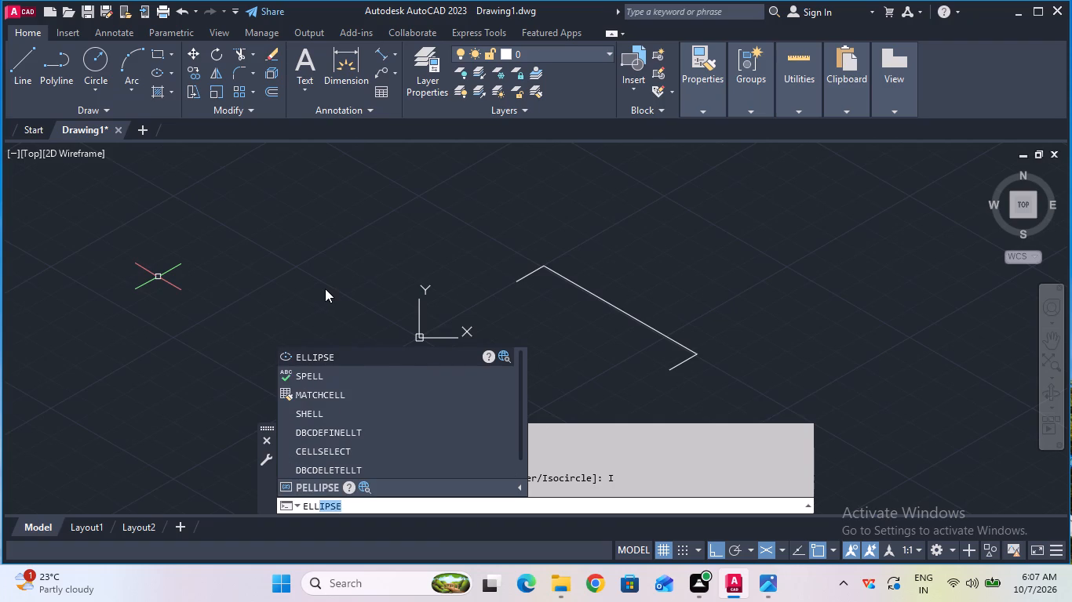
pyautogui.click(354, 351)
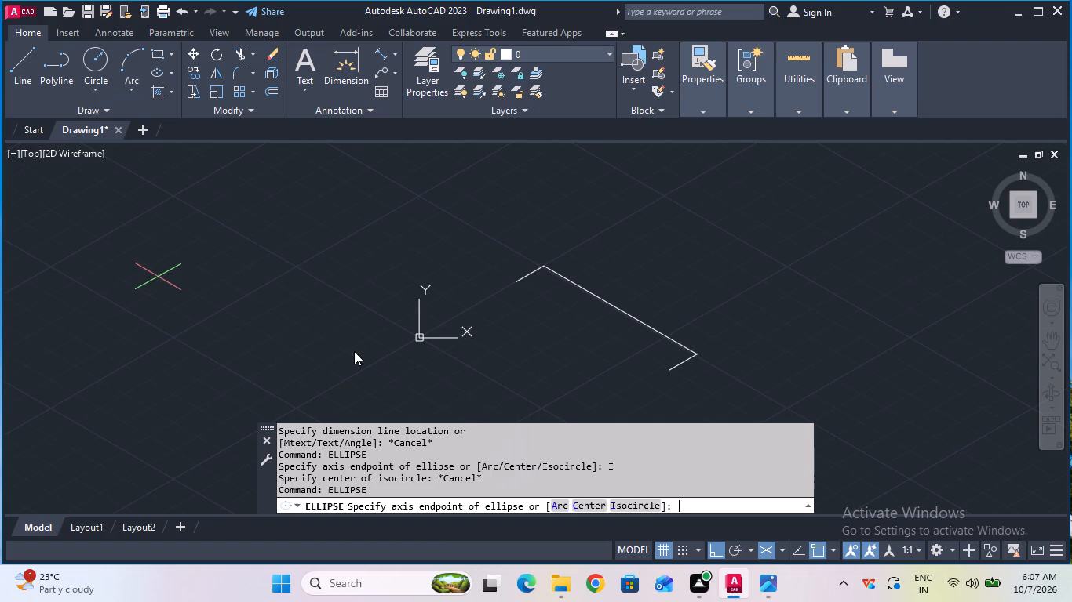
pyautogui.doubleClick(622, 504)
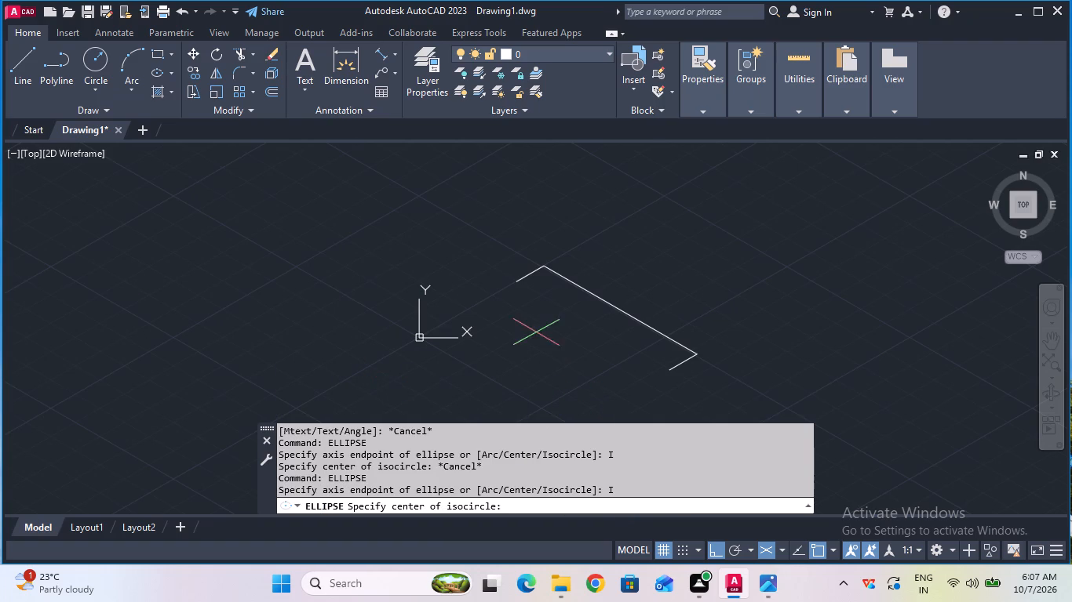
pyautogui.click(522, 281)
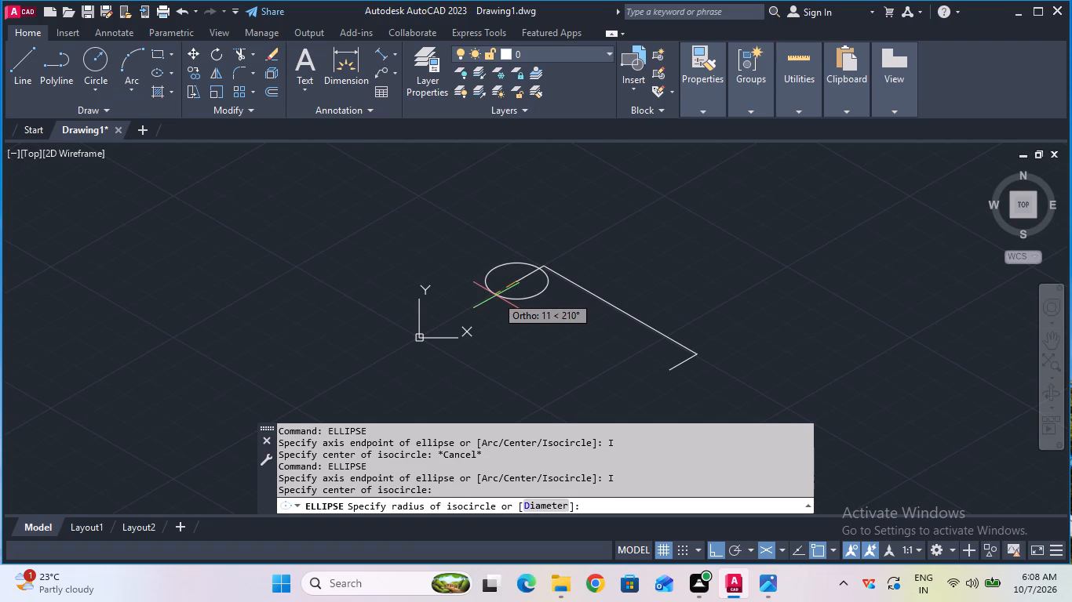
pyautogui.press('F5')
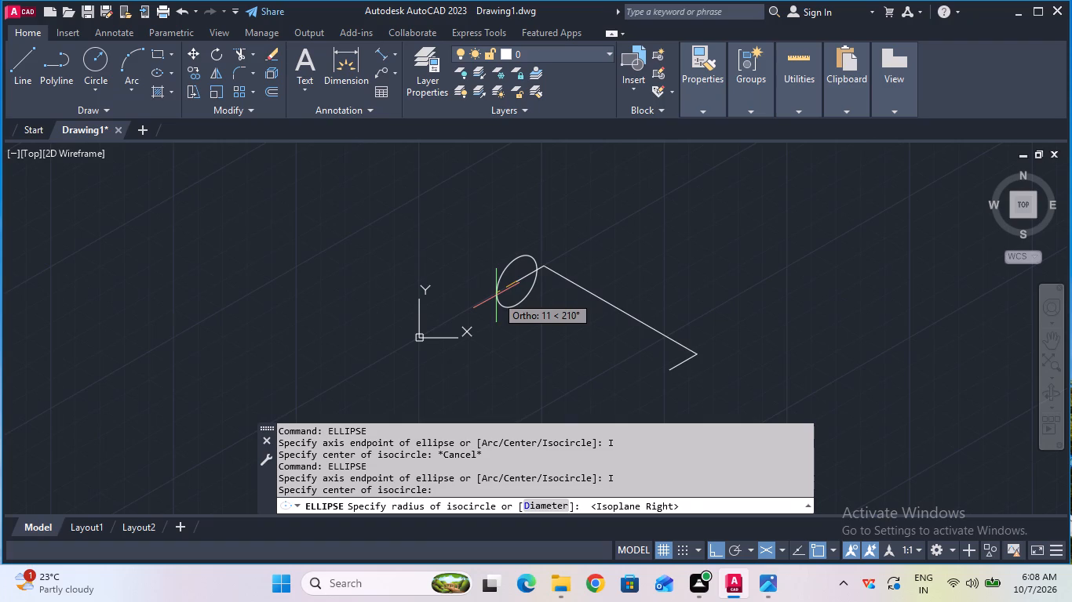
pyautogui.press('1')
pyautogui.press('Escape')
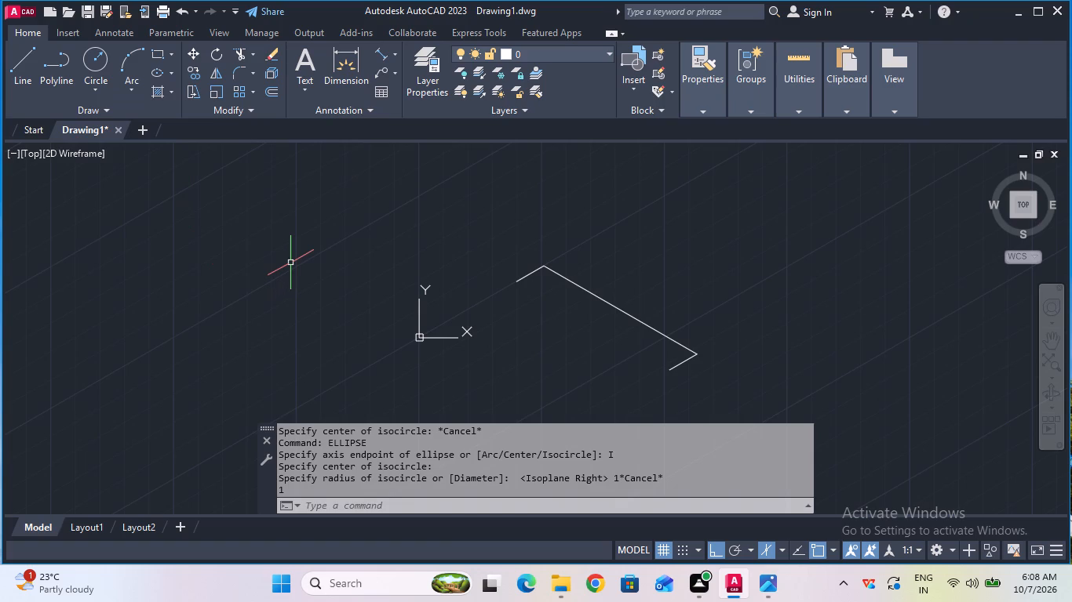
# Switch to the reference image in Photos, examine the dimensions of the bracket's rounded arm ends and holes, and return to AutoCAD.
pyautogui.click(763, 593)
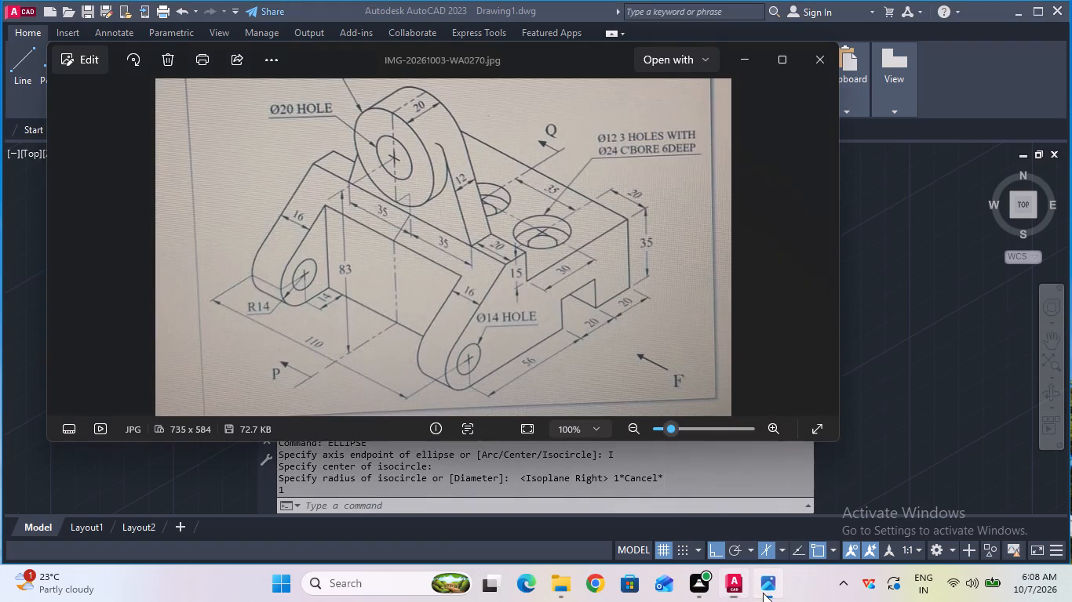
pyautogui.scroll(1, 377, 295)
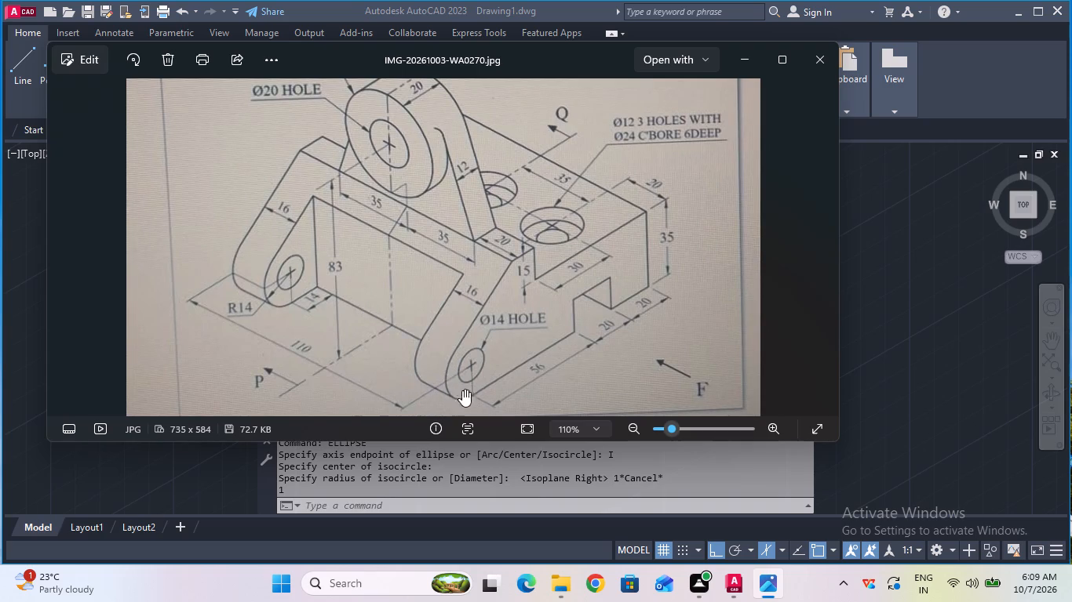
pyautogui.click(769, 593)
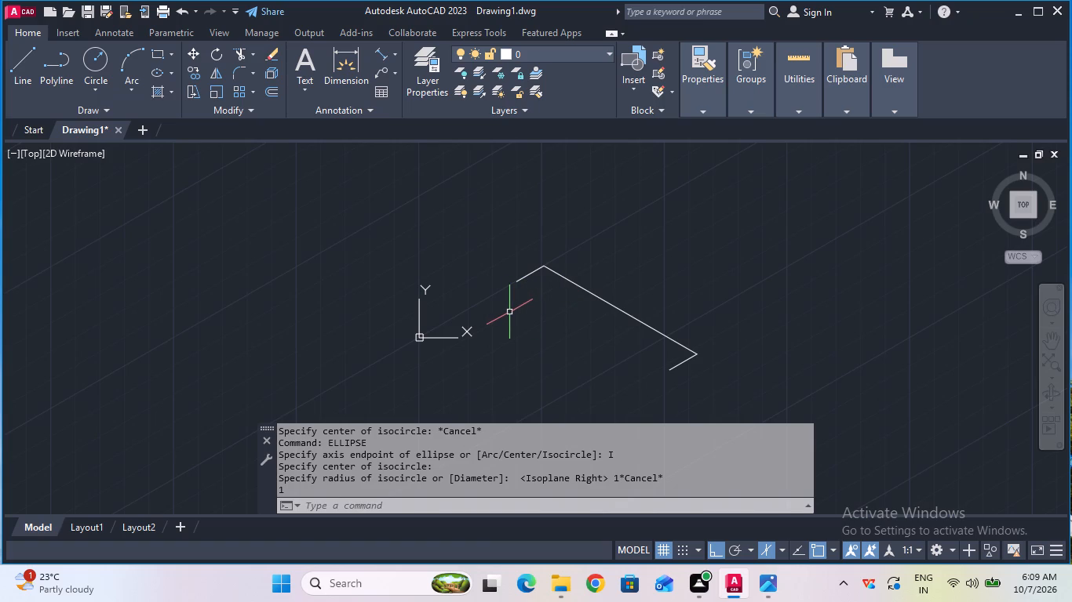
# Draw an isocircle of radius 7 mm centred on the free end of the upper 14 mm line.
pyautogui.press('e')
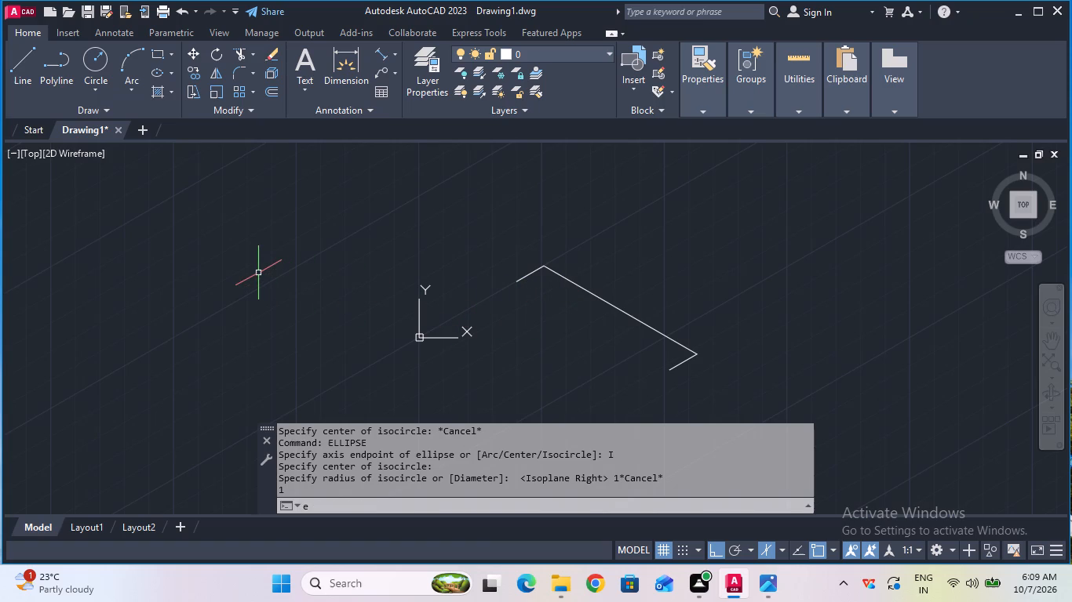
pyautogui.write('ll')
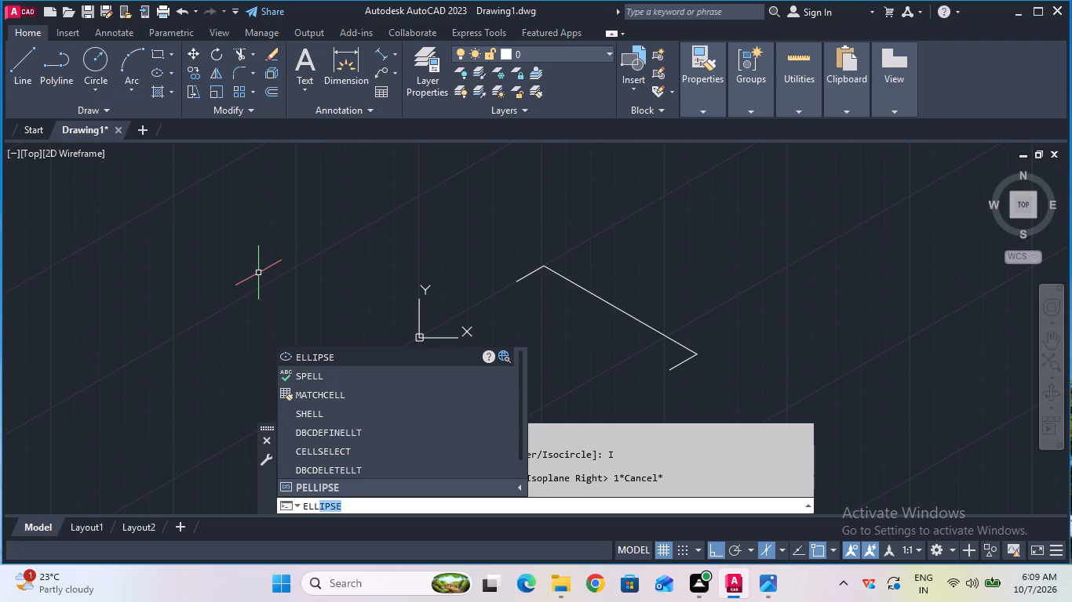
pyautogui.click(348, 363)
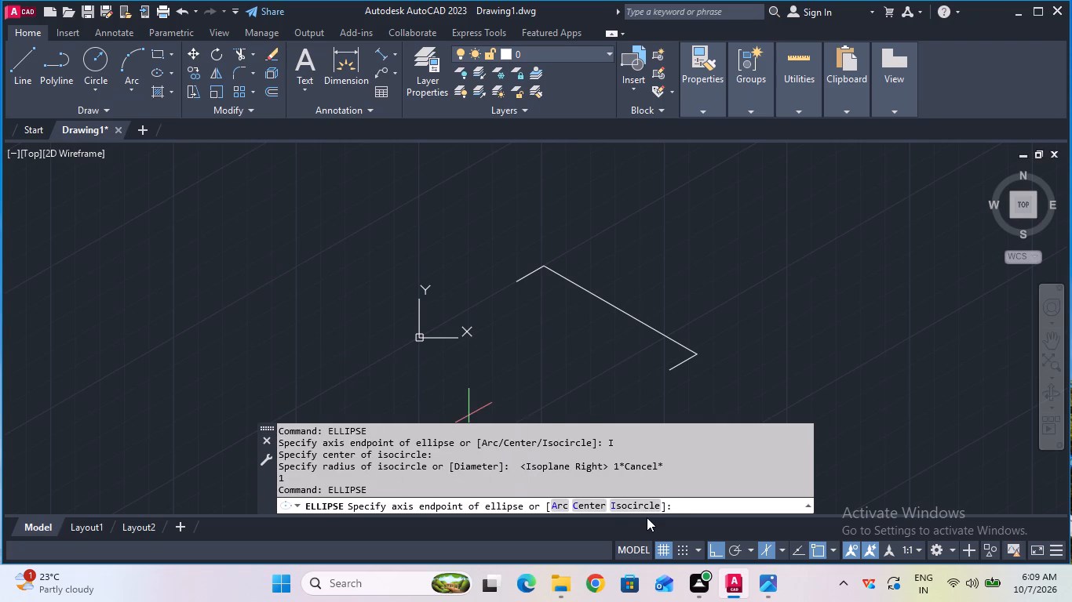
pyautogui.click(619, 502)
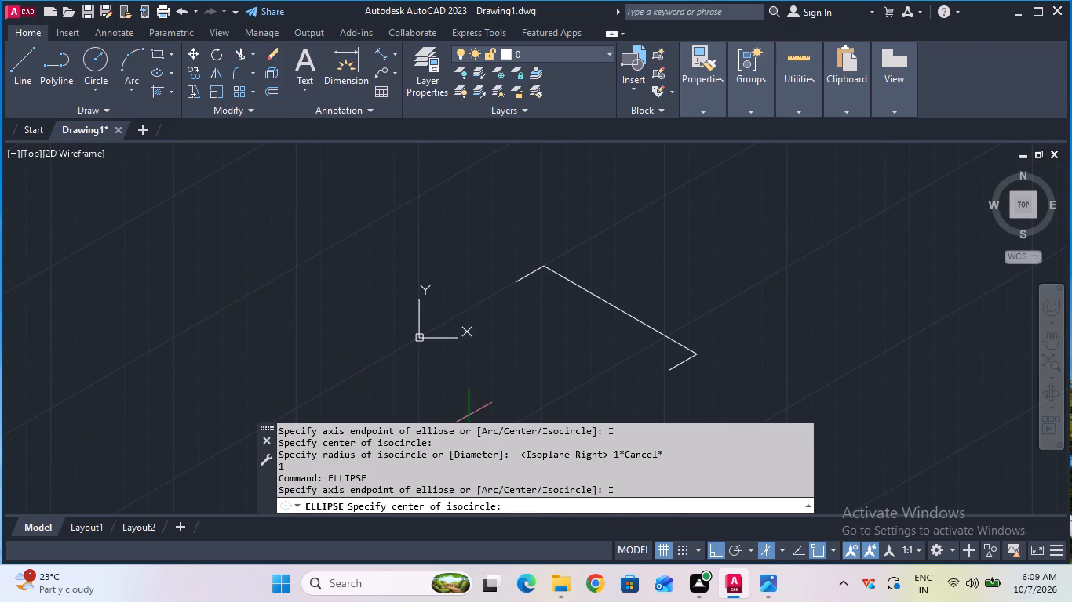
pyautogui.click(520, 285)
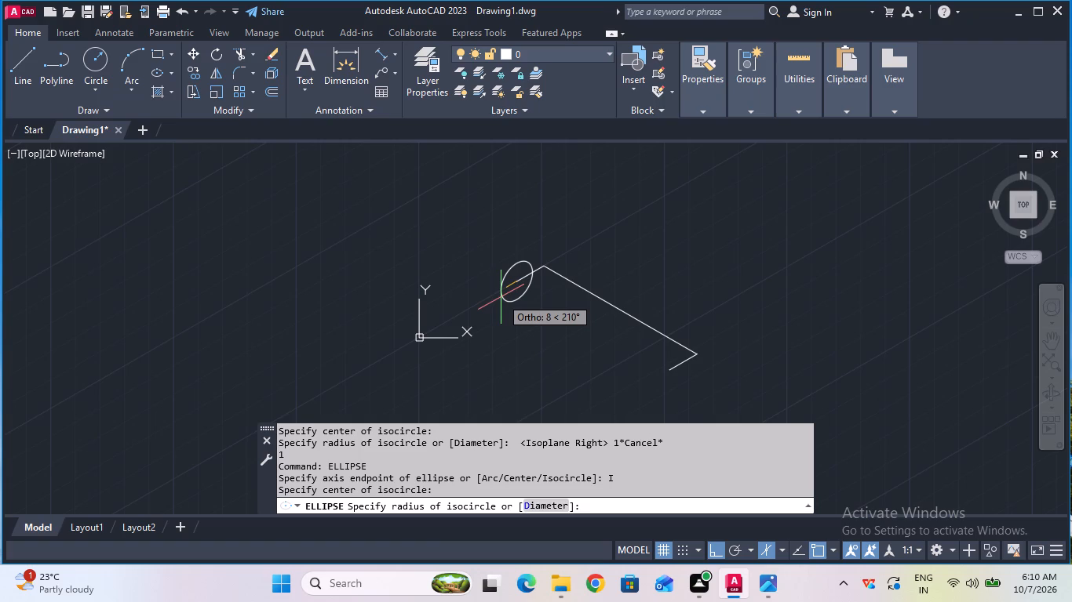
pyautogui.press('7')
pyautogui.press('Return')
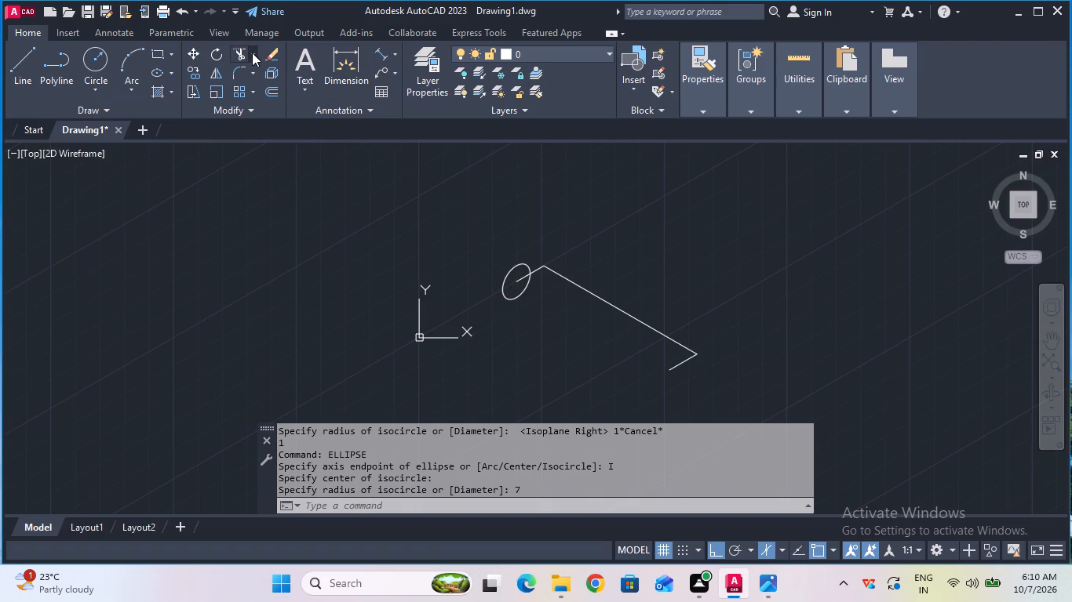
# Extend the upper 14 mm line across the isocircle to its far edge.
pyautogui.click(252, 53)
pyautogui.click(251, 101)
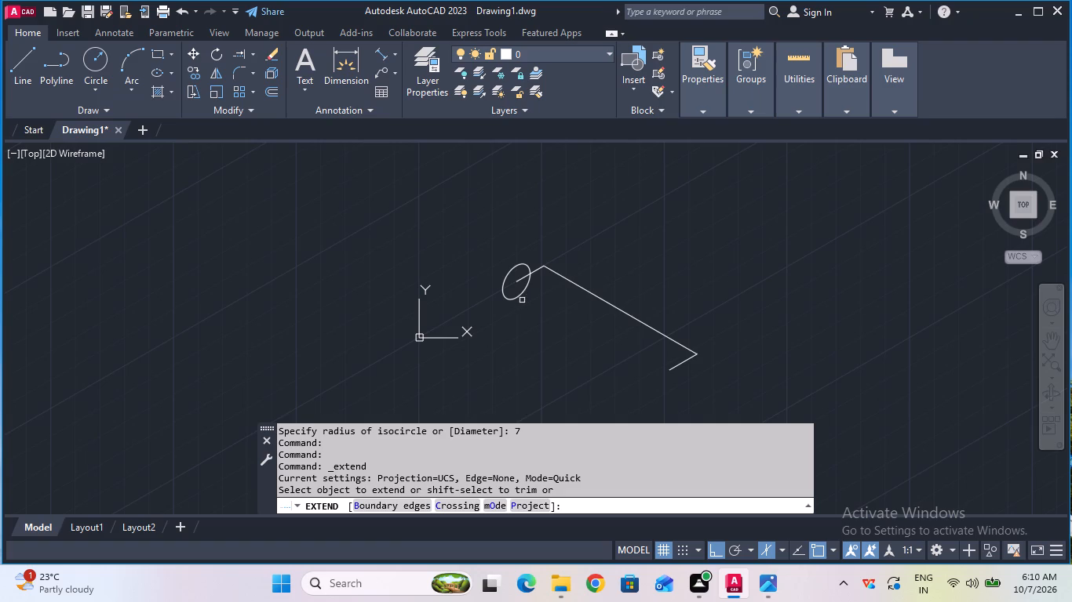
pyautogui.click(519, 281)
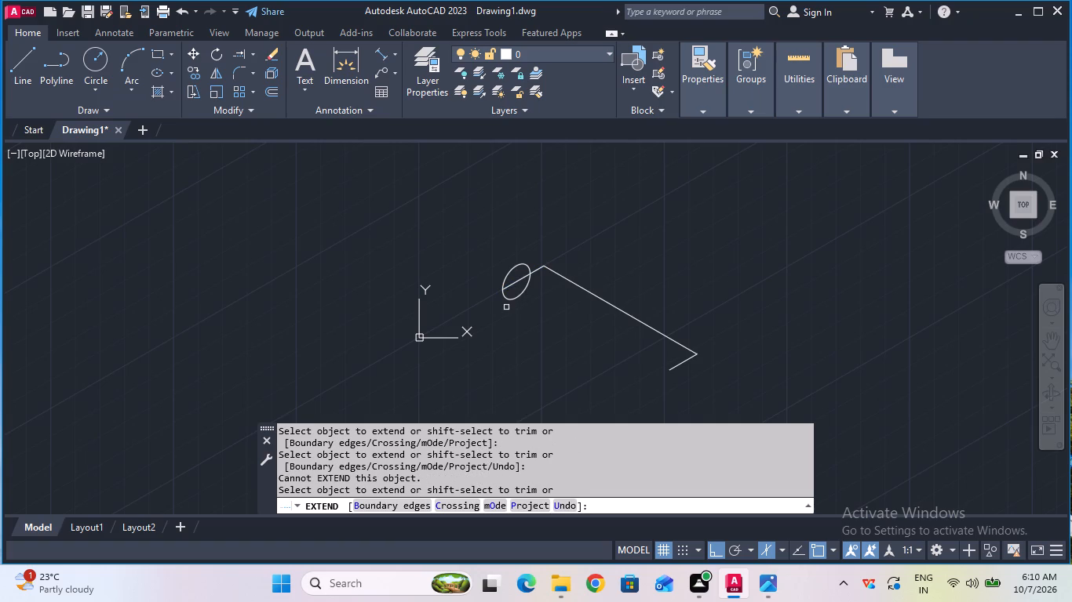
pyautogui.press('Escape')
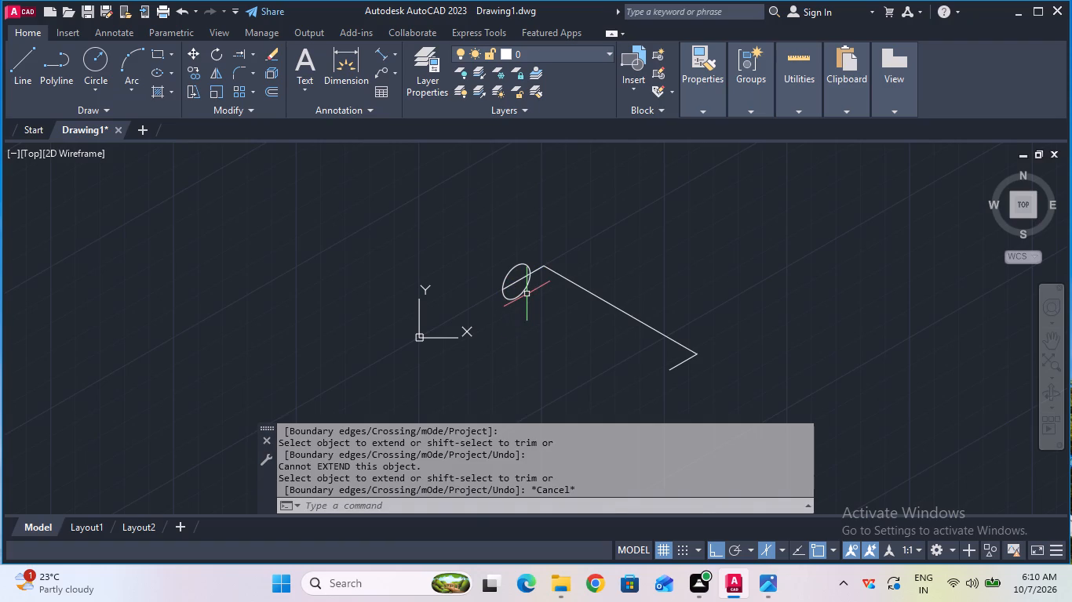
# Check the isocircle's width along the extended line using an aligned dimension, without placing it.
pyautogui.scroll(1, 527, 294)
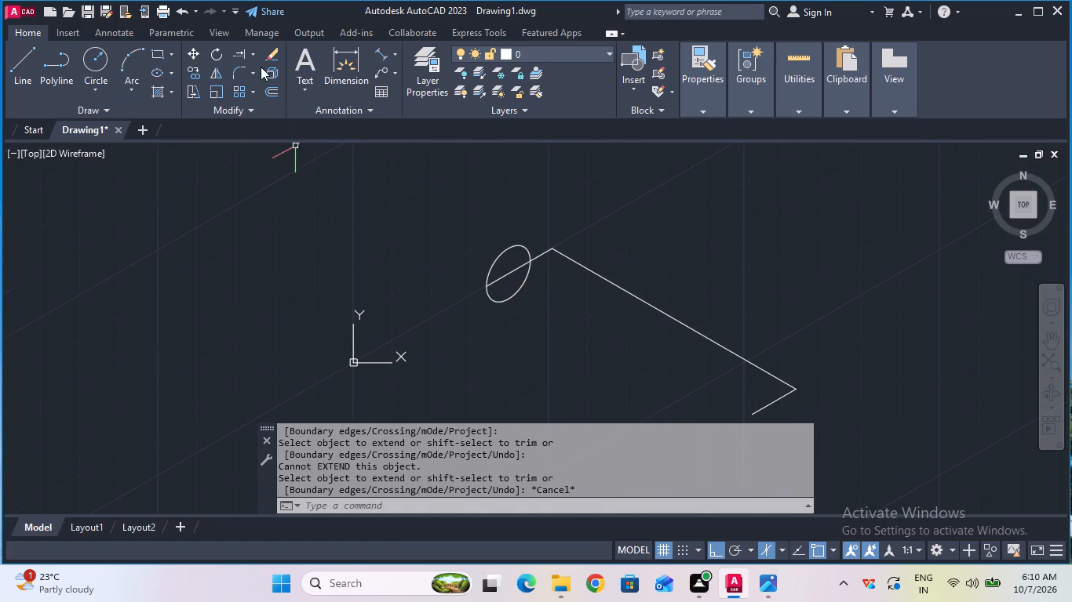
pyautogui.click(378, 49)
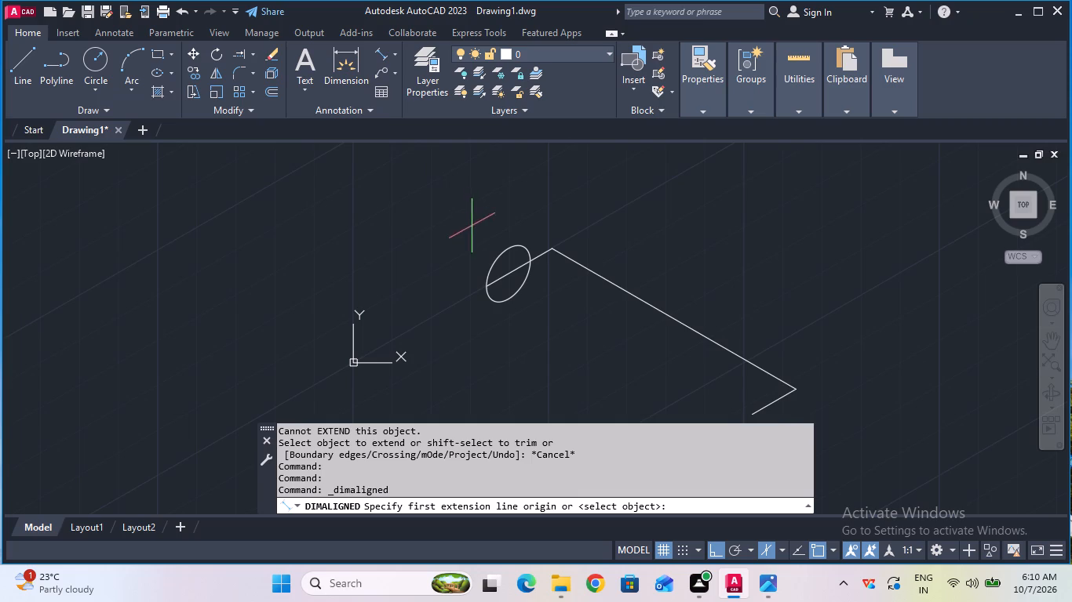
pyautogui.click(486, 281)
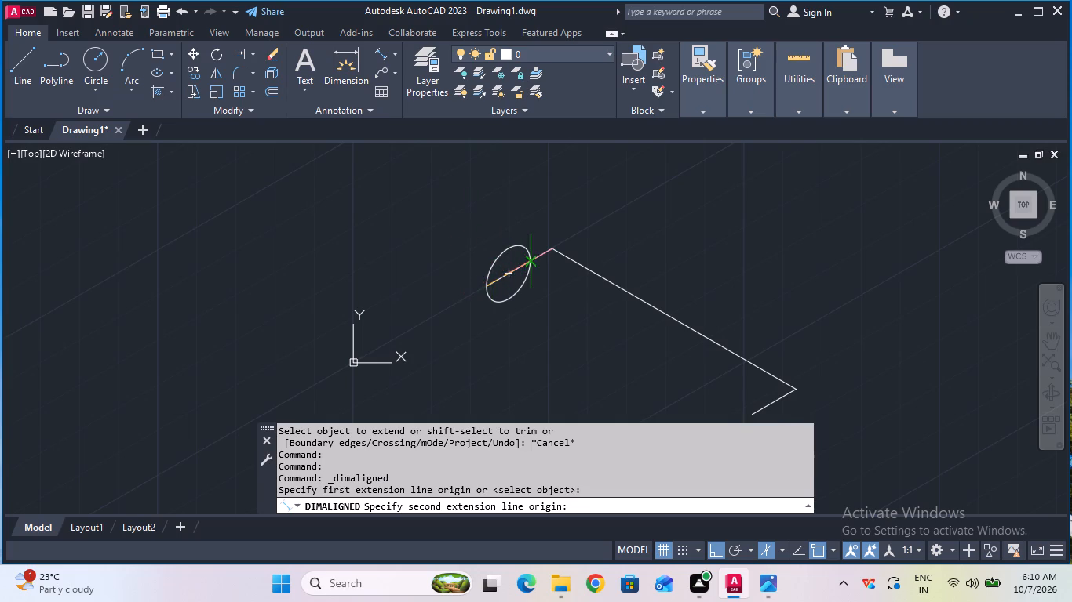
pyautogui.click(528, 259)
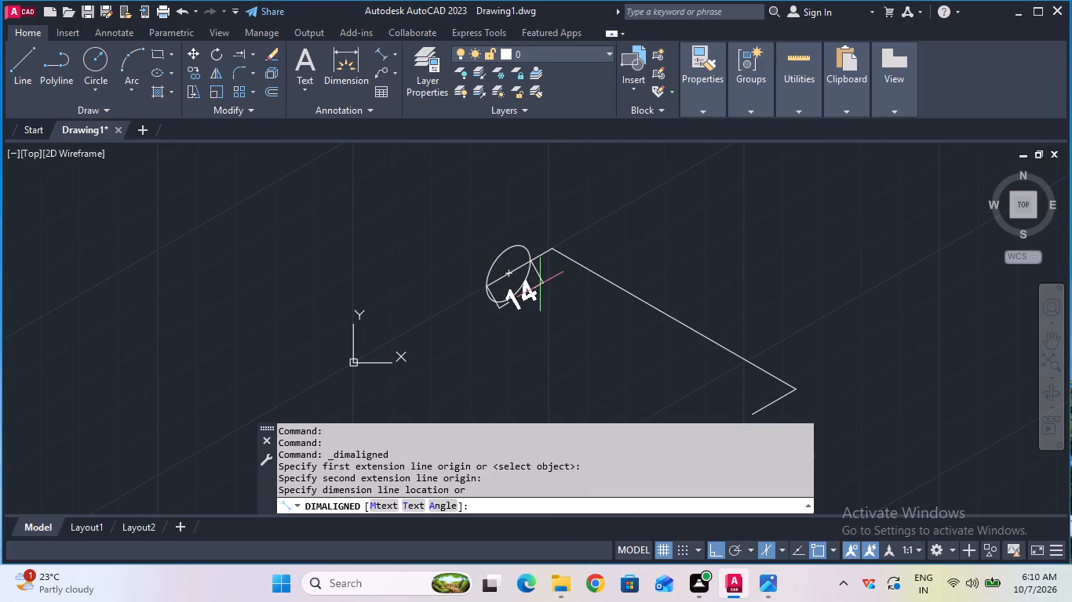
pyautogui.press('Escape')
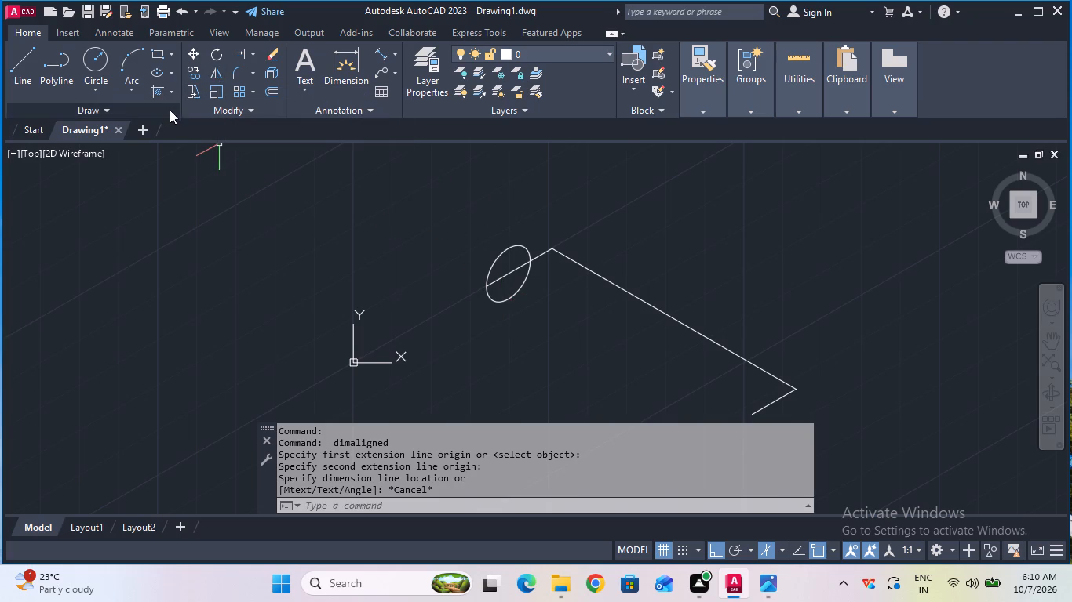
# Draw a concentric isocircle of radius 14 mm around the 7 mm radius isocircle.
pyautogui.write('ell')
pyautogui.click(377, 357)
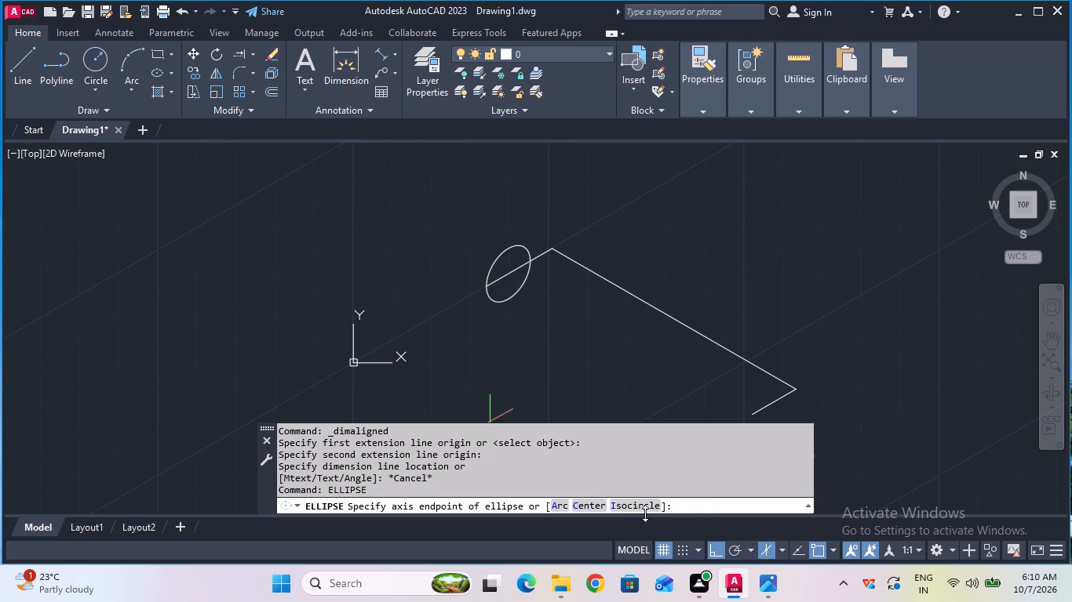
pyautogui.click(646, 506)
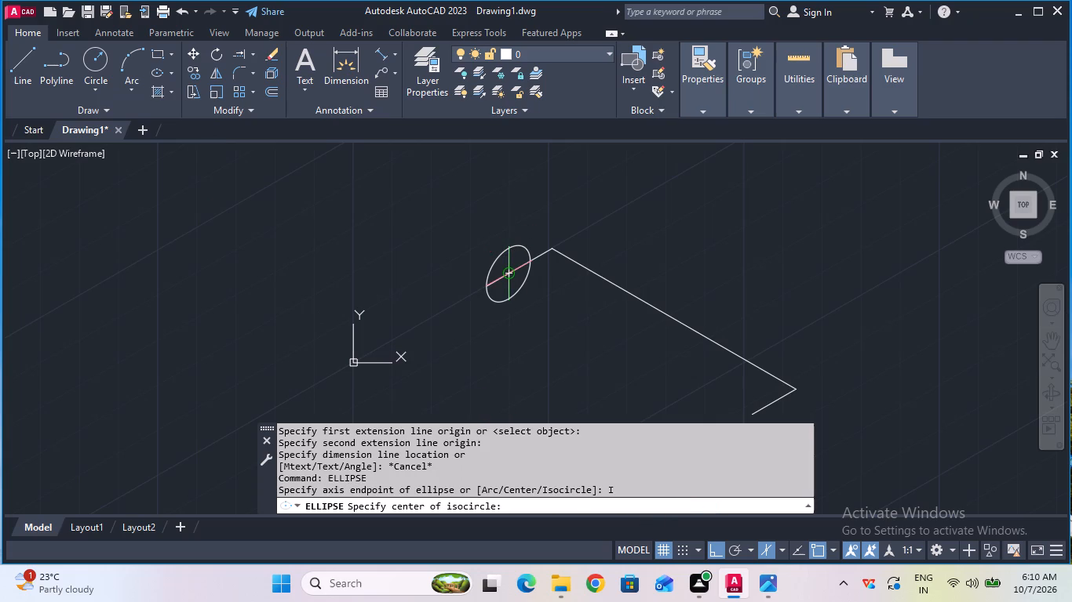
pyautogui.click(509, 274)
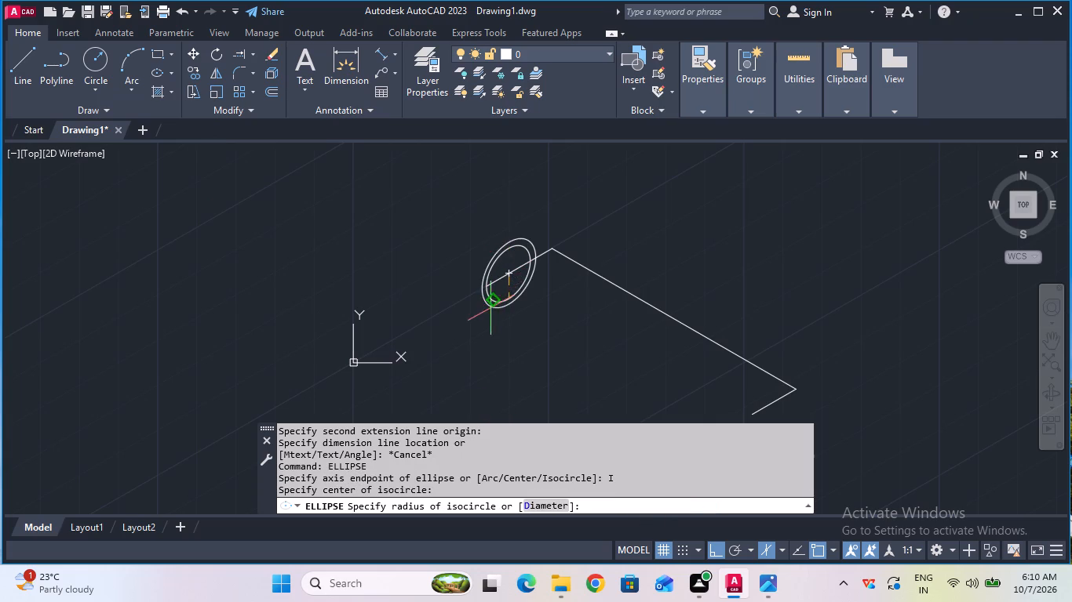
pyautogui.write('14')
pyautogui.press('Return')
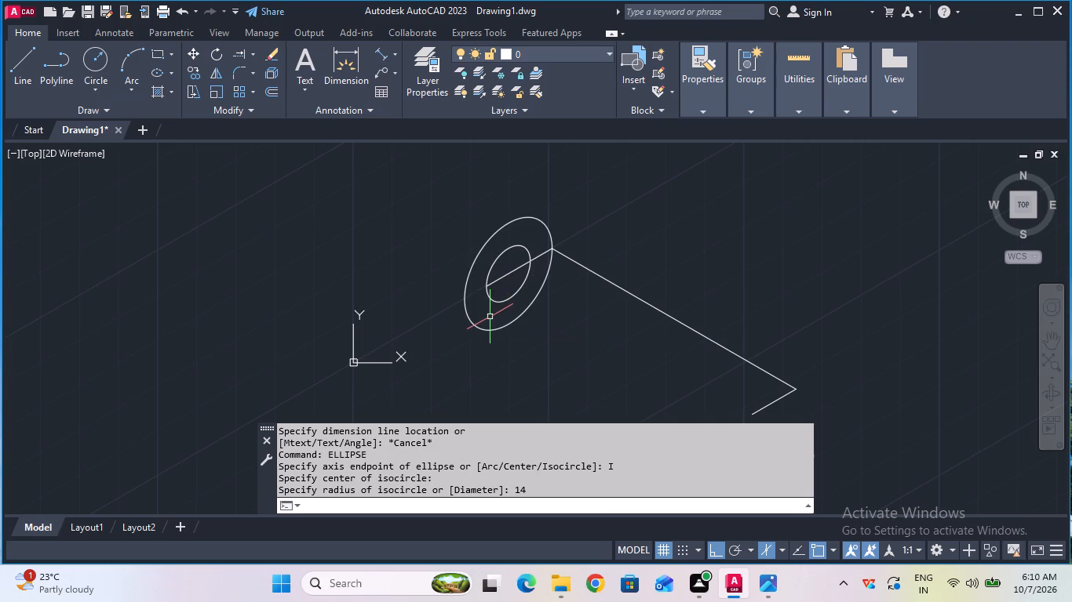
pyautogui.press('Escape')
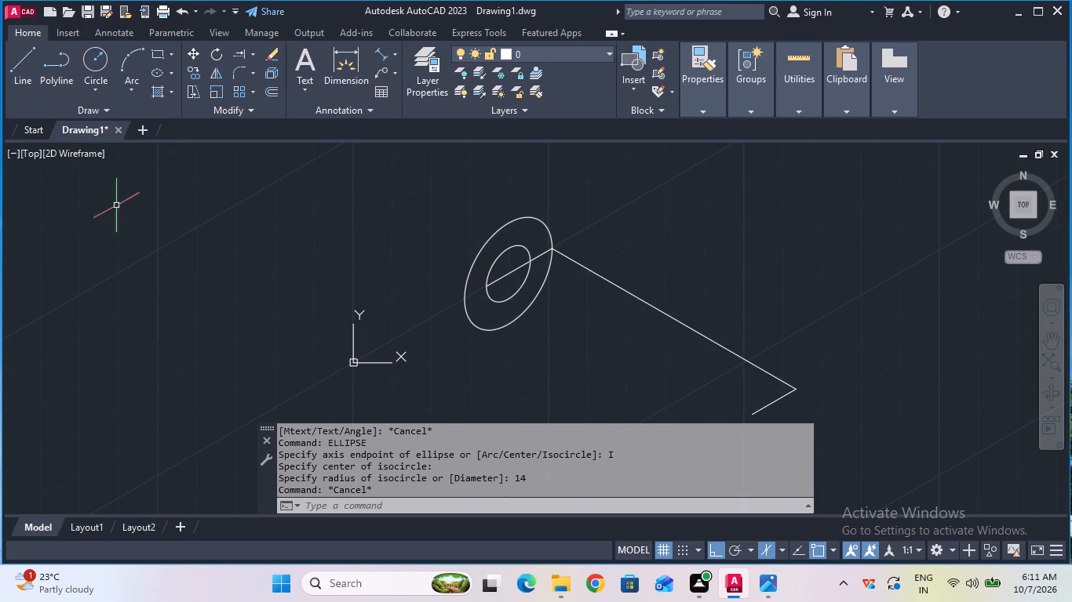
# Draw a 14 mm vertical line downward from the upper corner where the 78 mm line meets the outer isocircle.
pyautogui.click(24, 77)
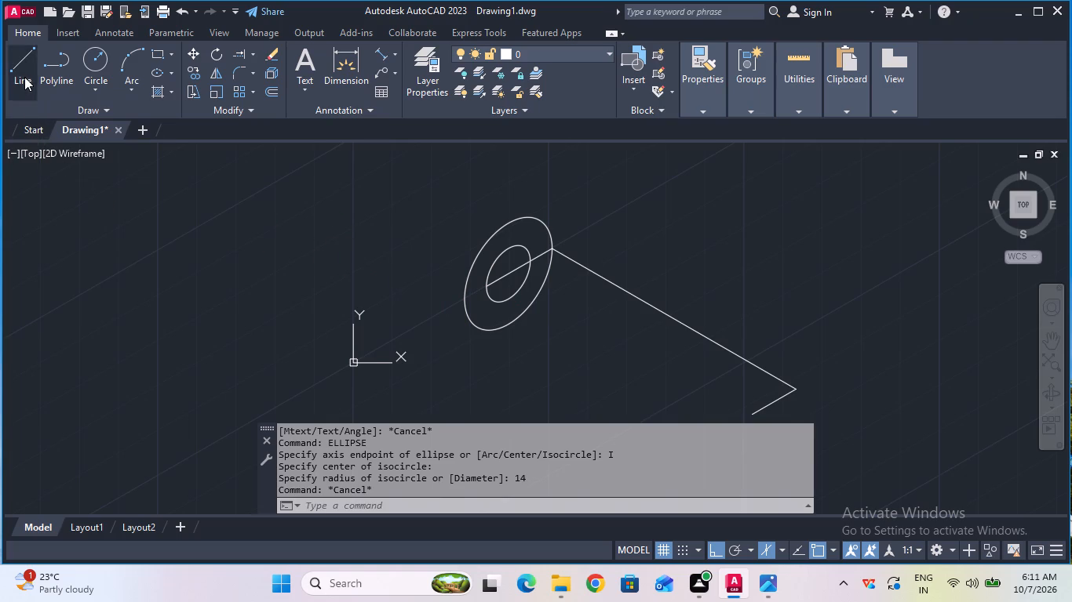
pyautogui.doubleClick(552, 249)
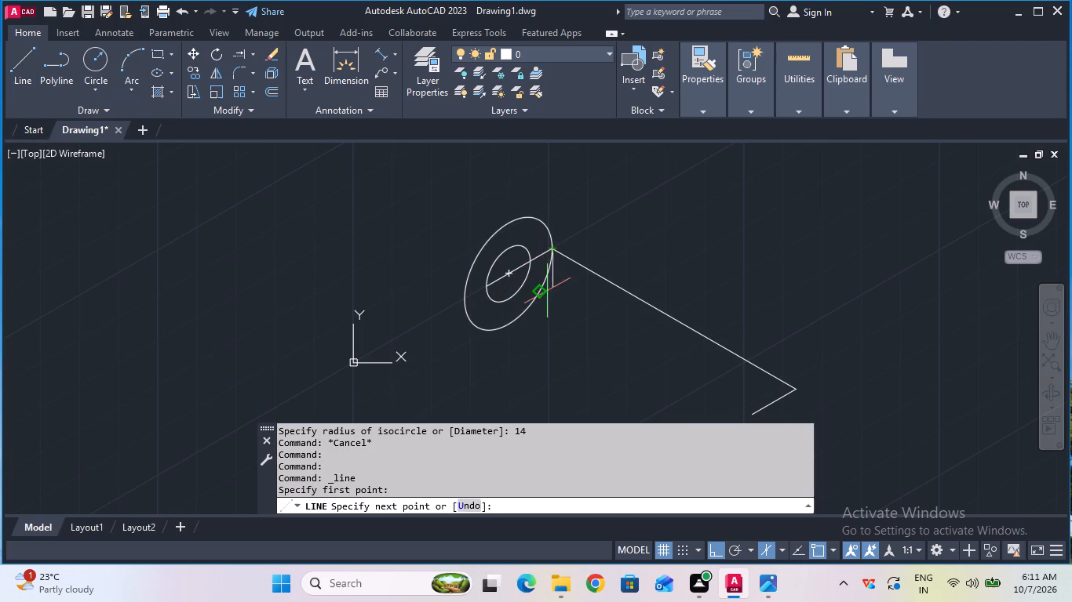
pyautogui.write('14')
pyautogui.press('Return')
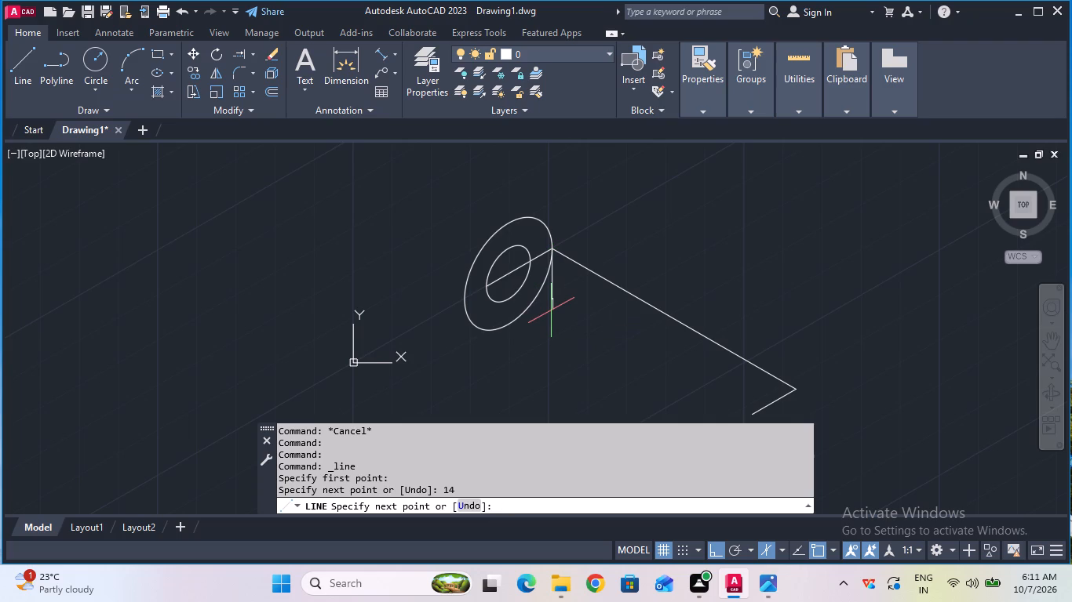
pyautogui.press('Escape')
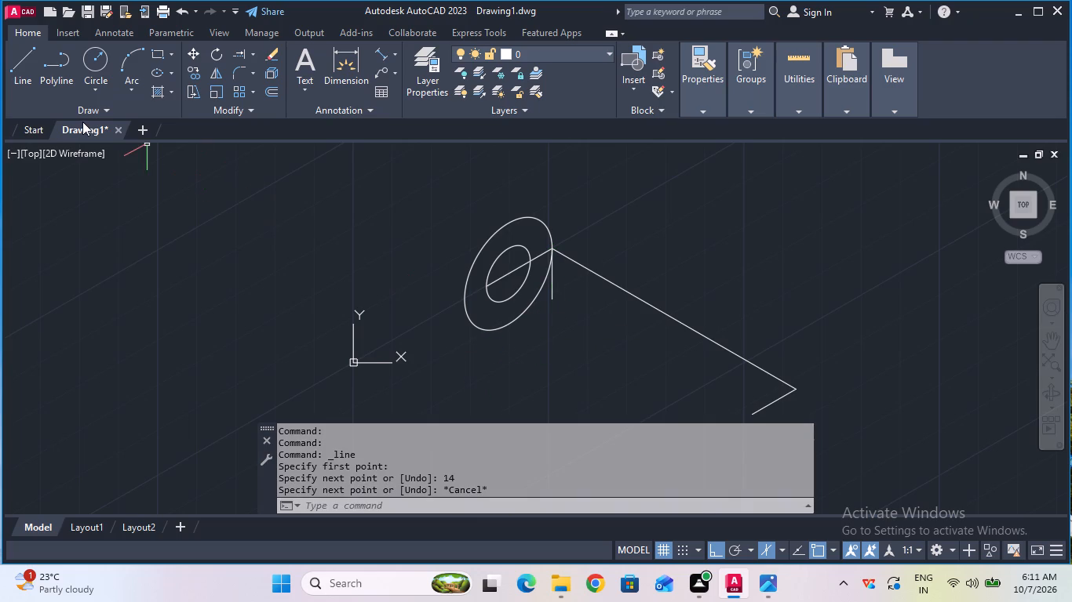
# Draw a line from the lower edge of the outer isocircle to the bottom end of the 14 mm vertical line.
pyautogui.click(16, 75)
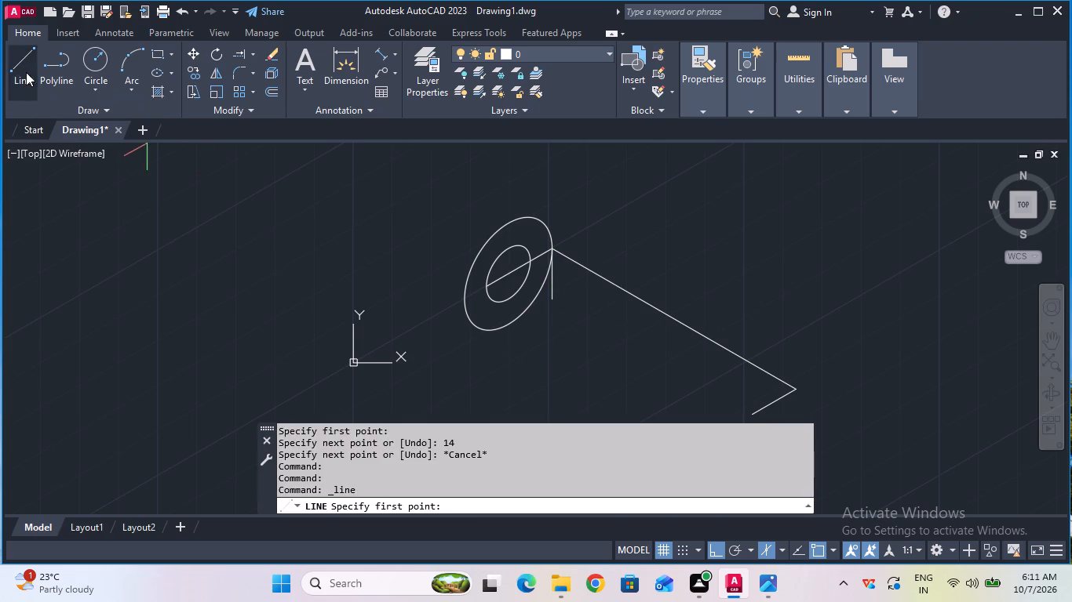
pyautogui.click(508, 325)
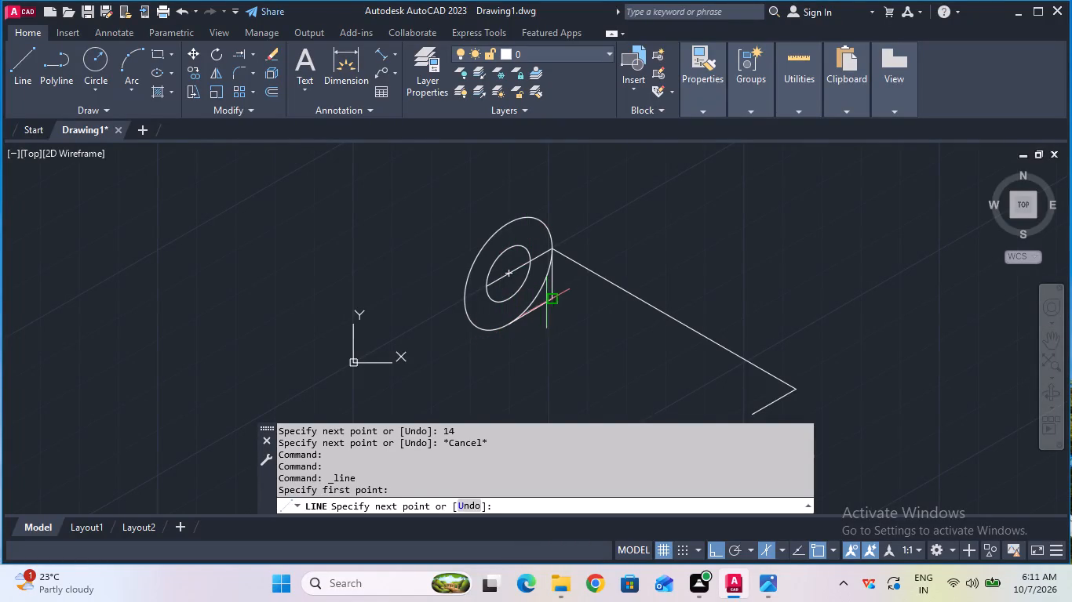
pyautogui.doubleClick(554, 298)
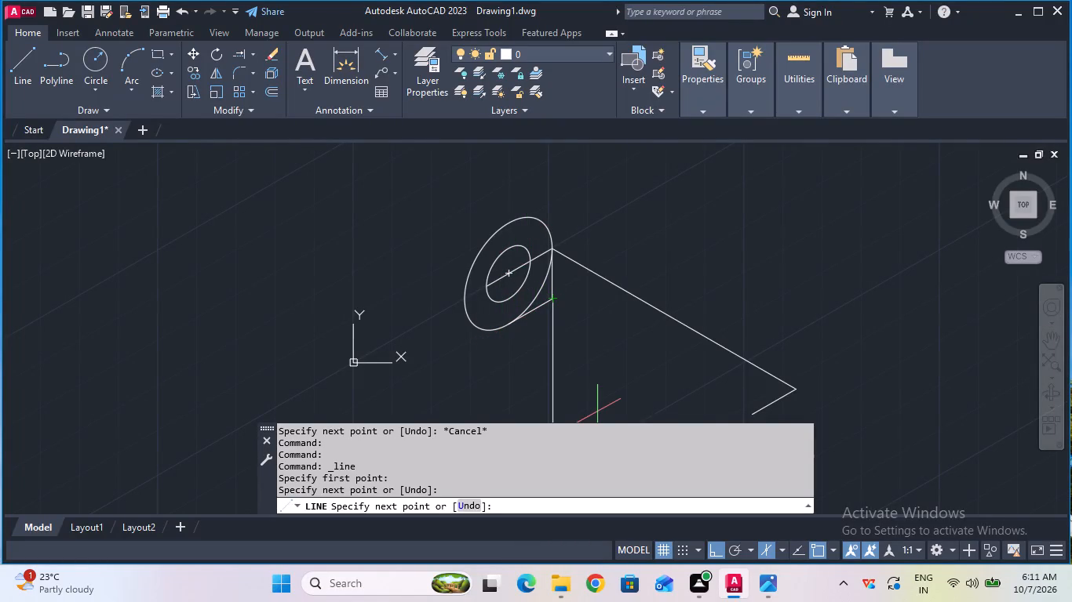
pyautogui.press('Escape')
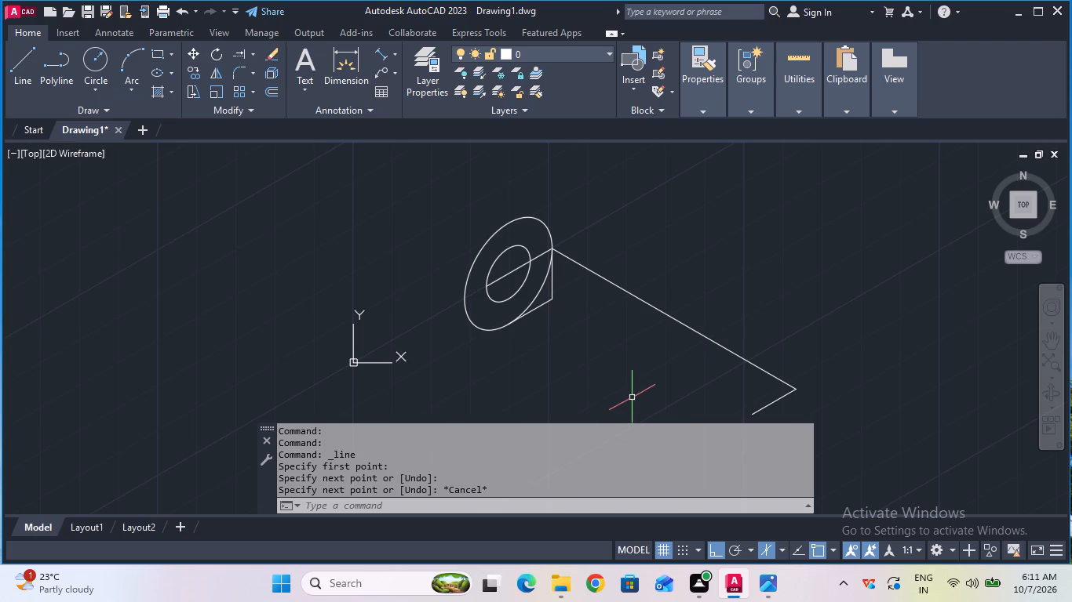
# Copy both isocircles from their common centre 78 mm along the 330° direction on isoplane Left, onto the lower arm.
pyautogui.moveTo(632, 397); pyautogui.dragTo(611, 327, button='middle')
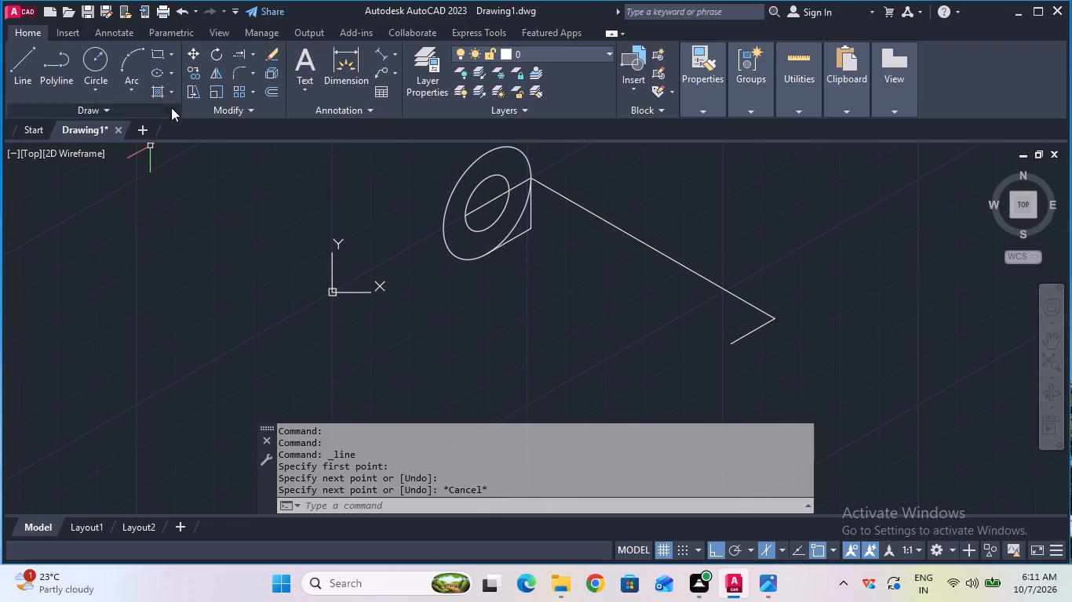
pyautogui.click(185, 72)
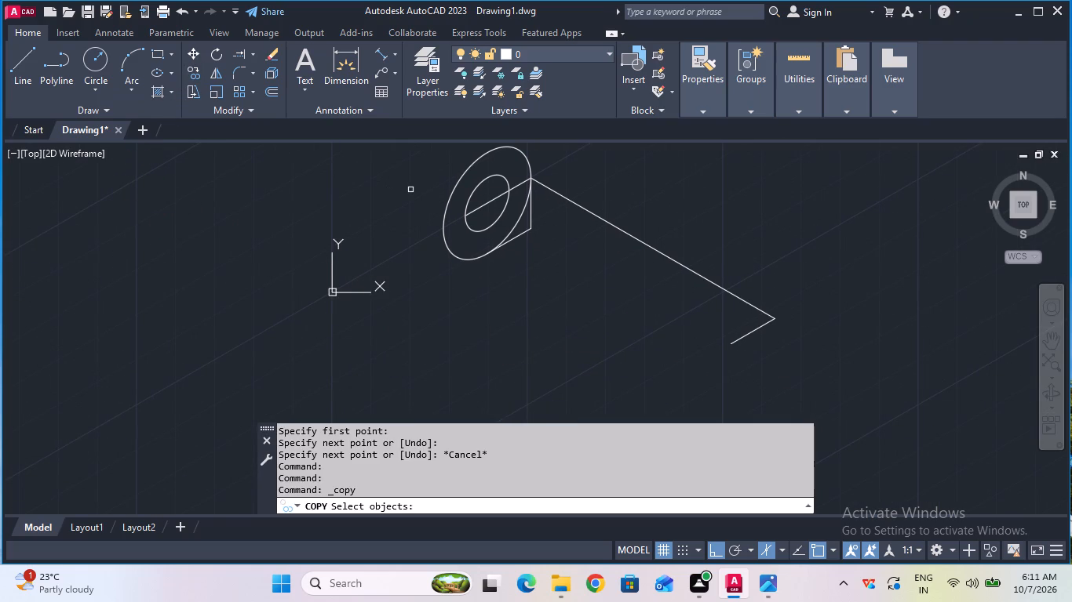
pyautogui.click(451, 193)
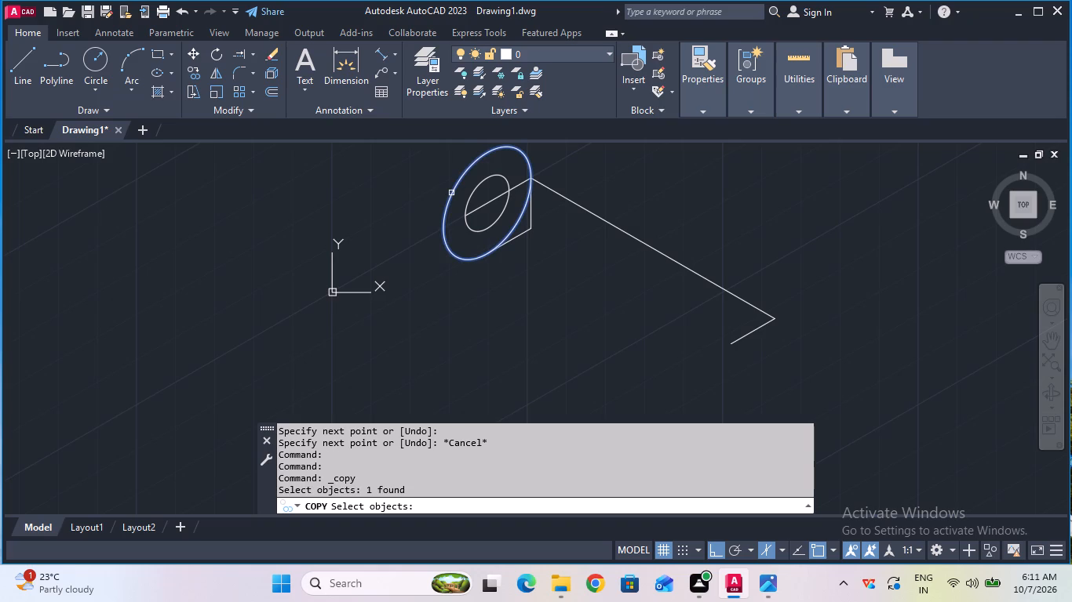
pyautogui.keyDown('shift'); pyautogui.click(466, 209); pyautogui.keyUp('shift')
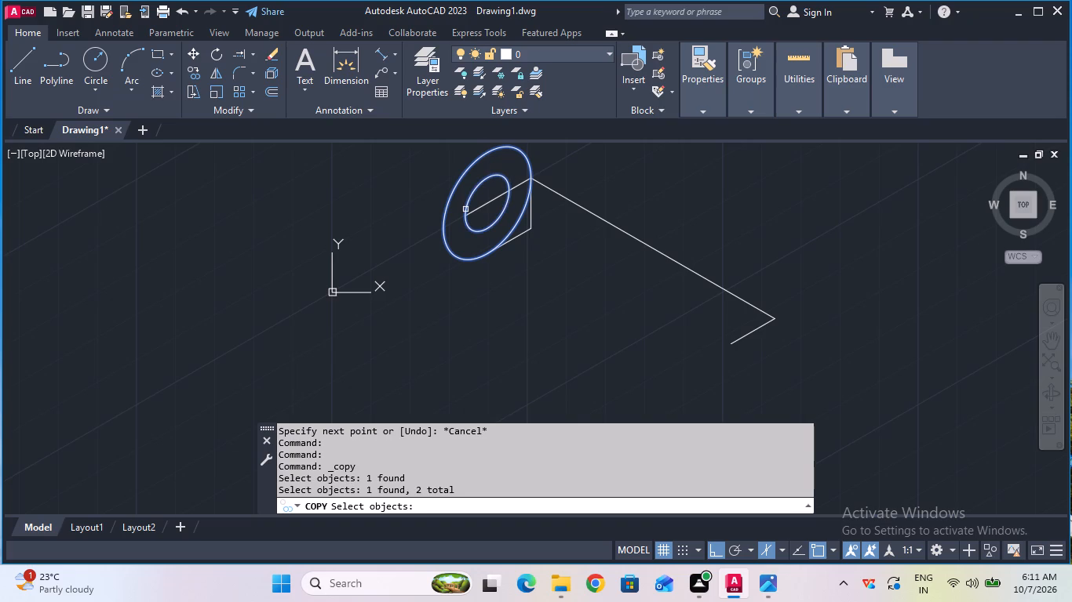
pyautogui.press('Return')
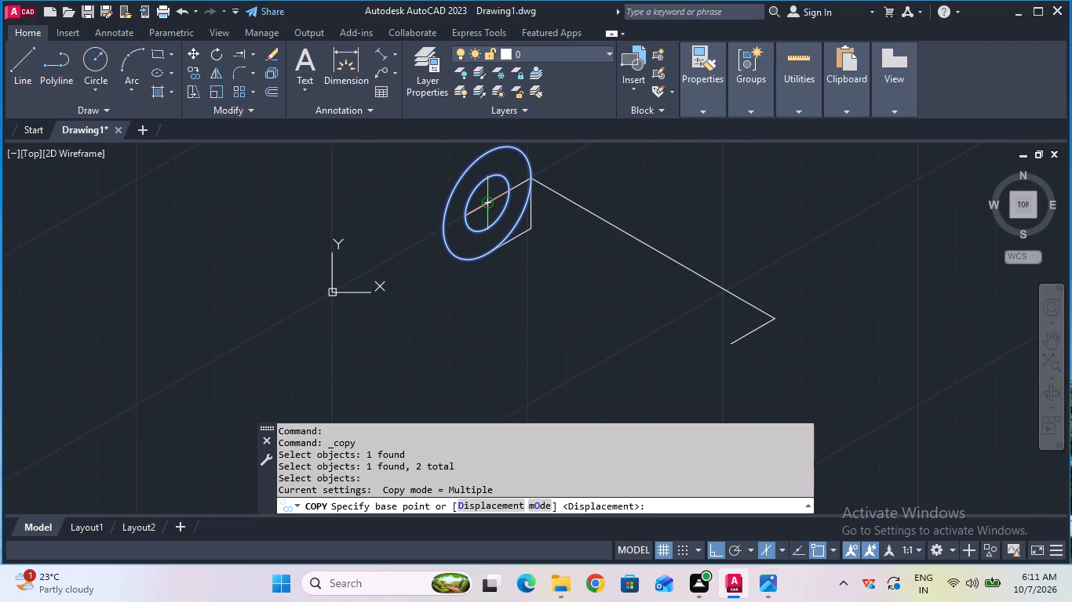
pyautogui.click(489, 205)
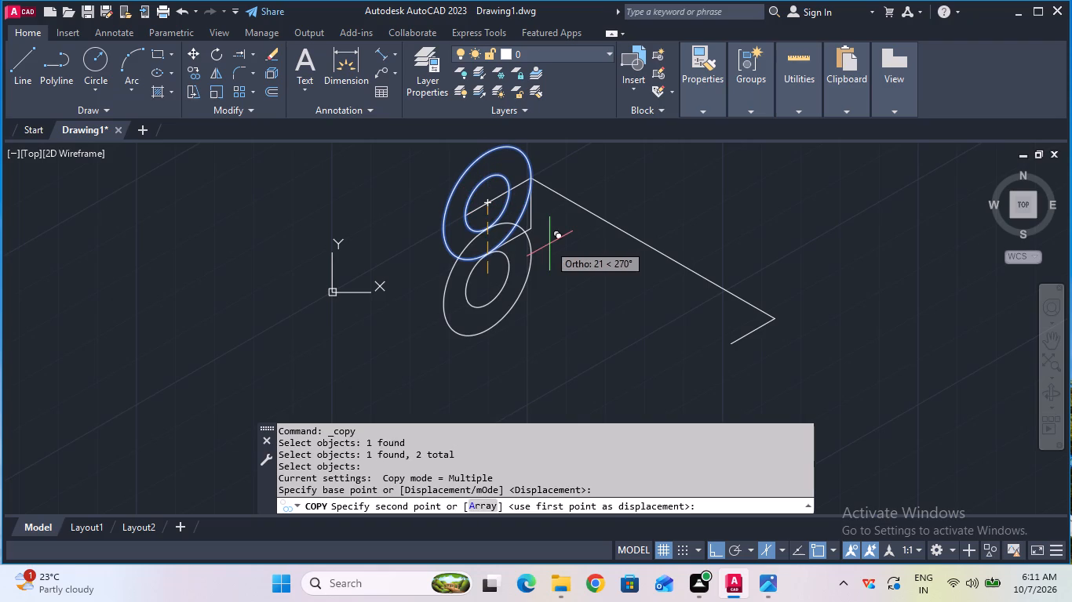
pyautogui.press('F5')
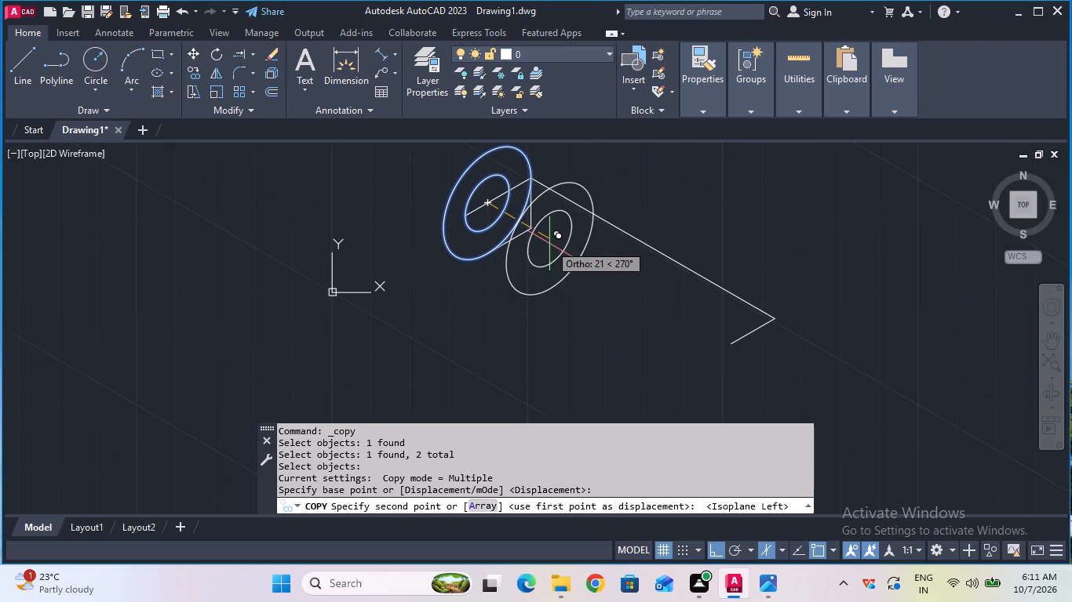
pyautogui.write('78')
pyautogui.press('Return')
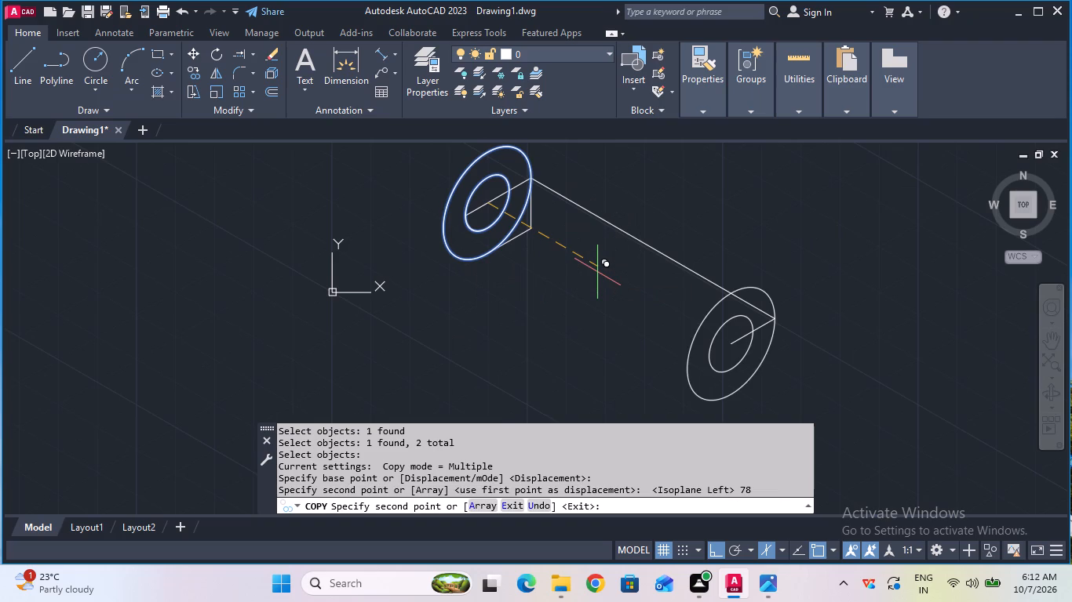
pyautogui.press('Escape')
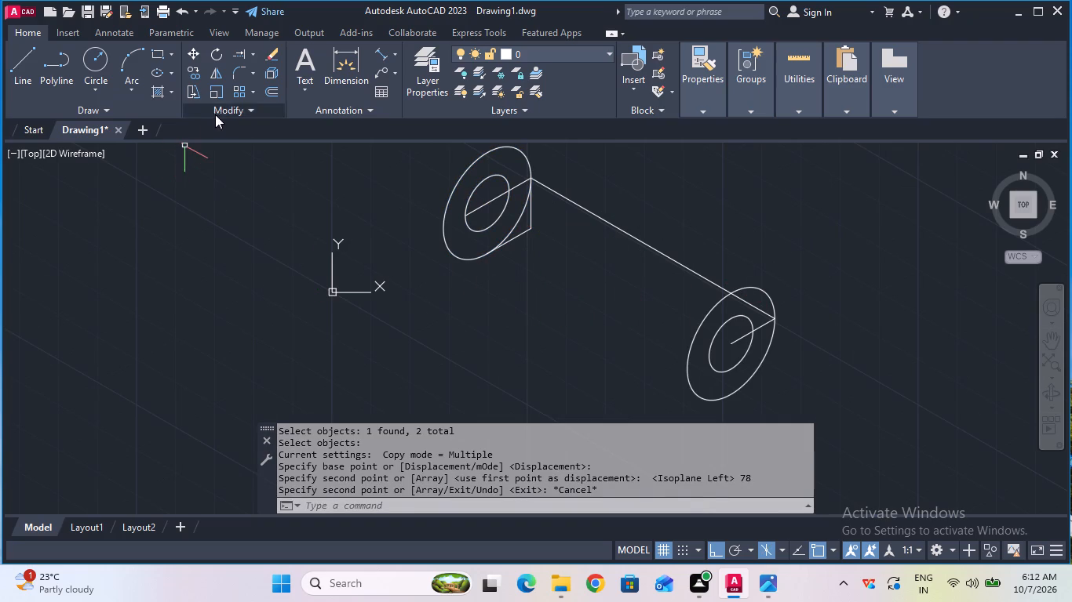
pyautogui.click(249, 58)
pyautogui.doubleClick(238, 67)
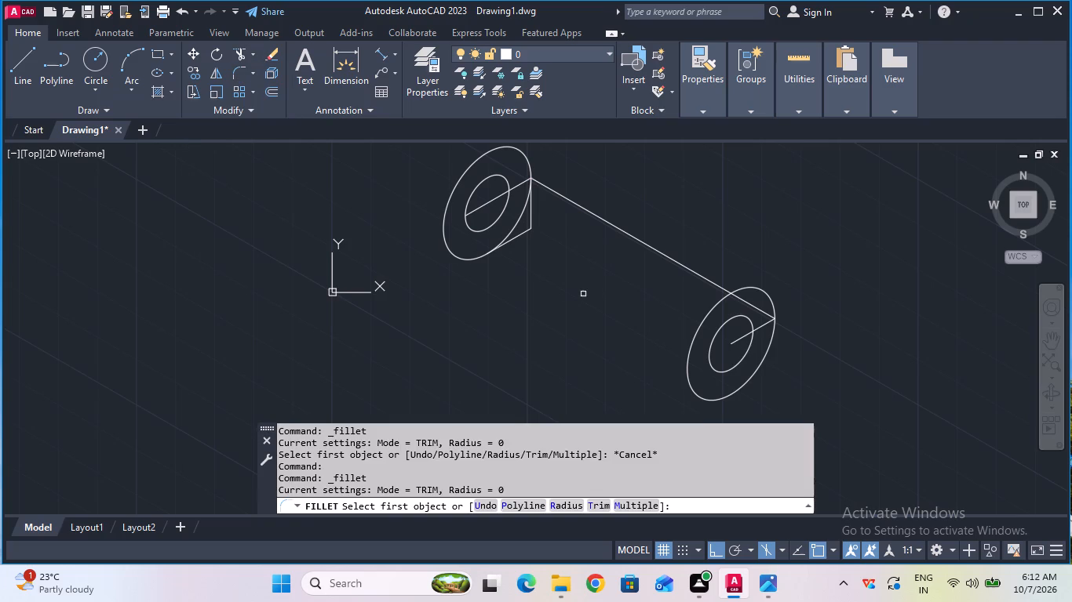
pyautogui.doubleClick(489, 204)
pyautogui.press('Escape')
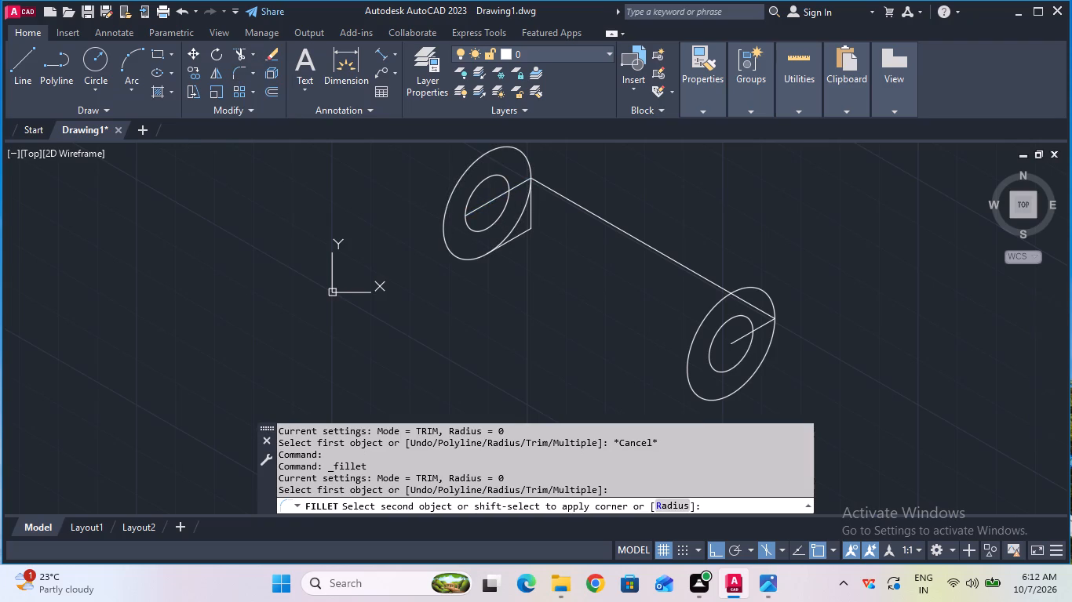
# Trim away the centre-to-corner line inside the upper arm end's isocircles and the outer isocircle's arc beside its square corner.
pyautogui.click(235, 55)
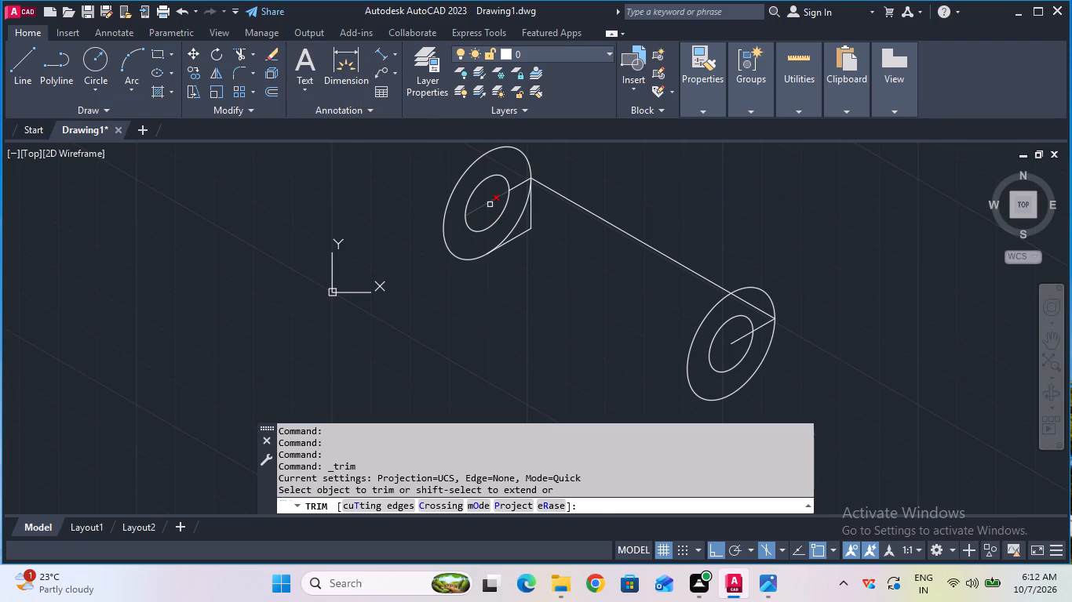
pyautogui.click(490, 205)
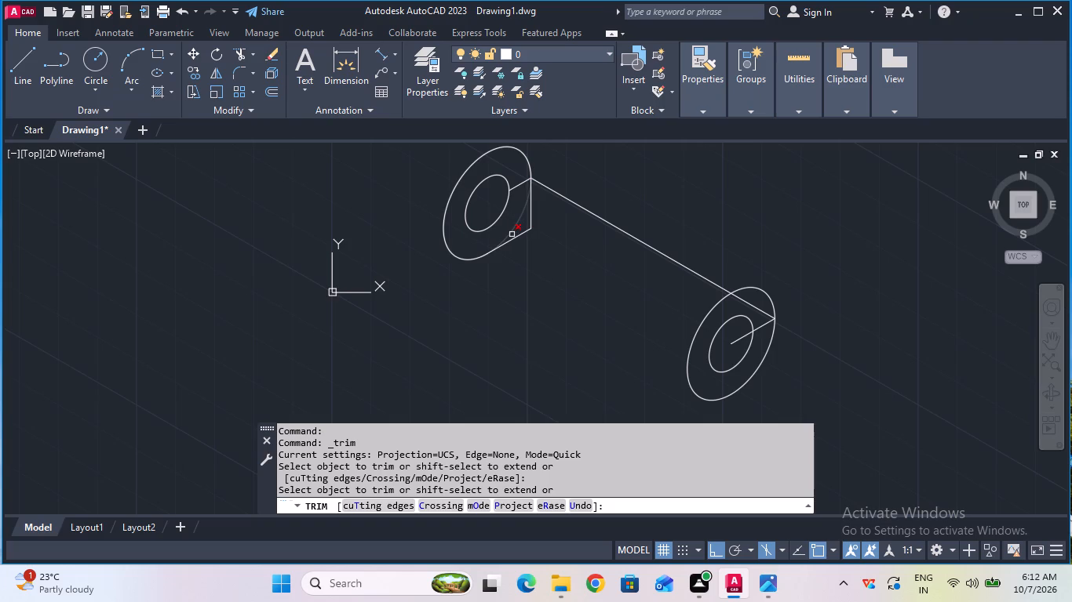
pyautogui.click(512, 234)
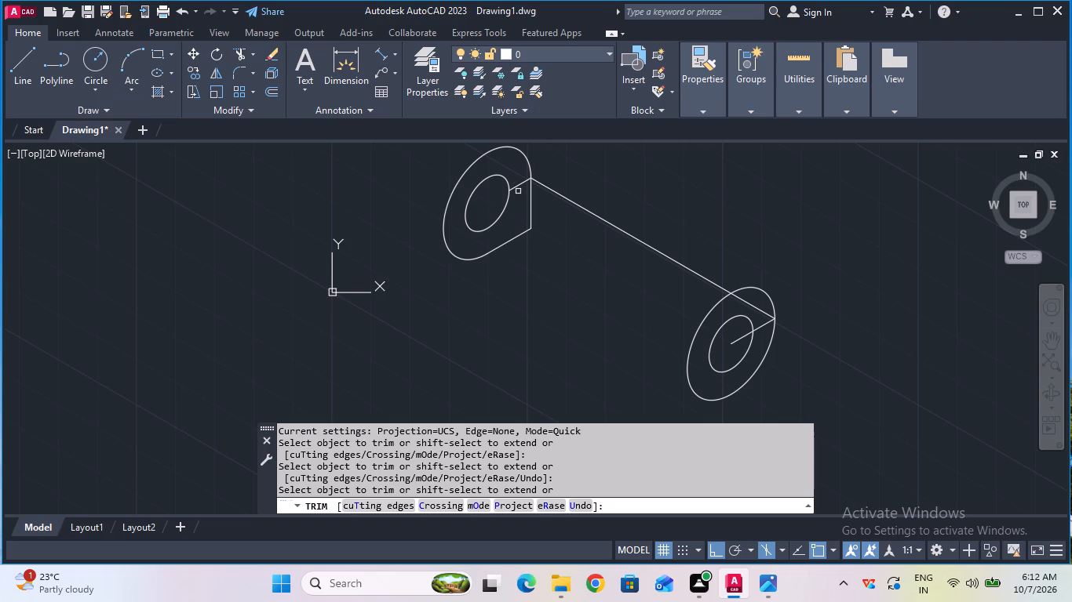
pyautogui.click(517, 185)
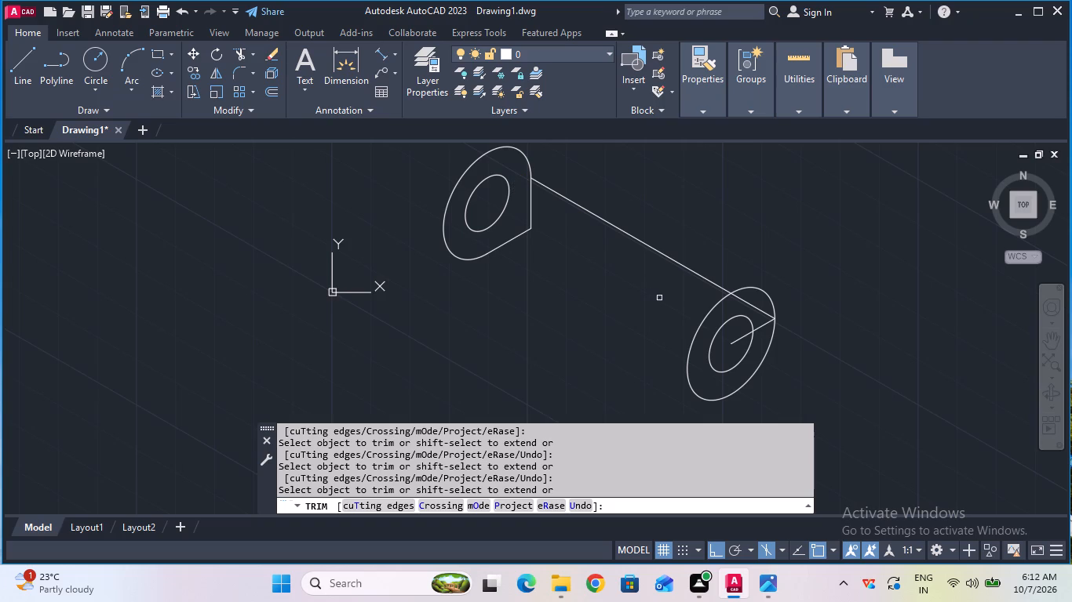
# Trim away the centre-to-edge line at the lower arm end and the part of the 78 mm line inside its outer isocircle.
pyautogui.click(740, 342)
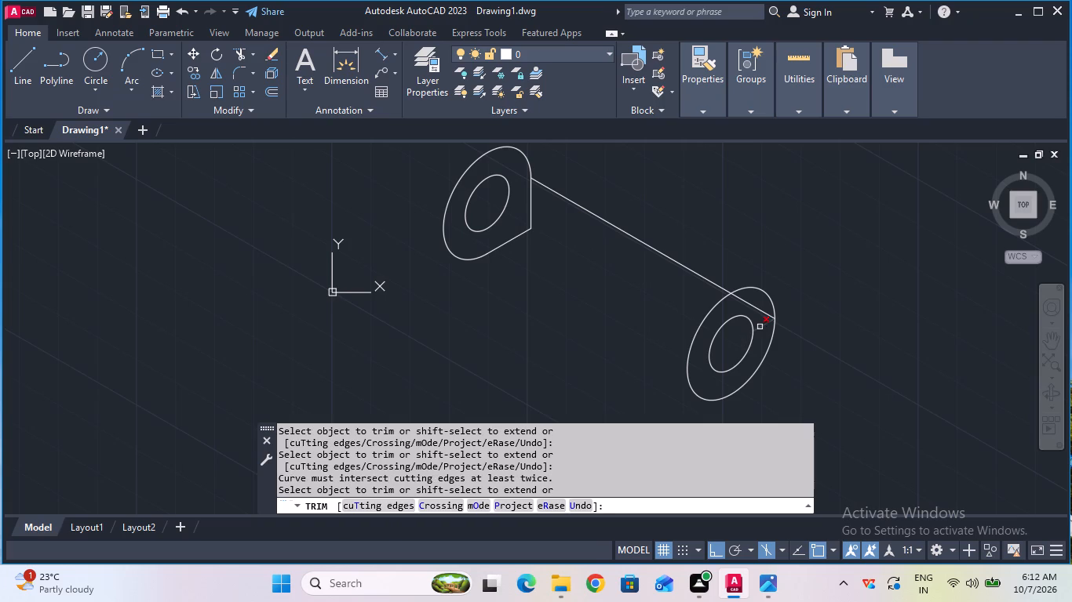
pyautogui.click(760, 325)
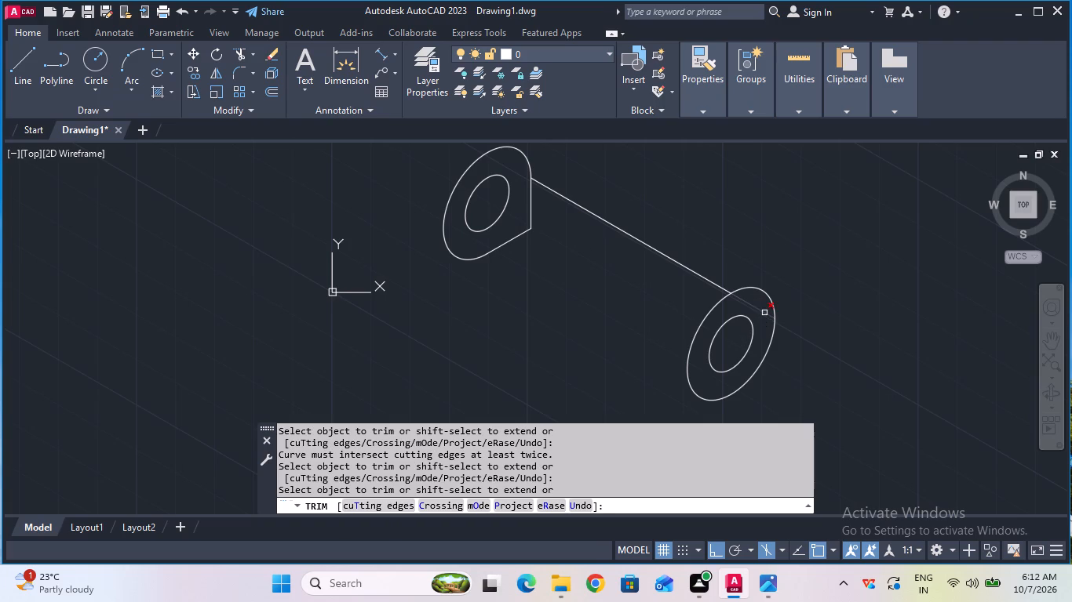
pyautogui.click(764, 311)
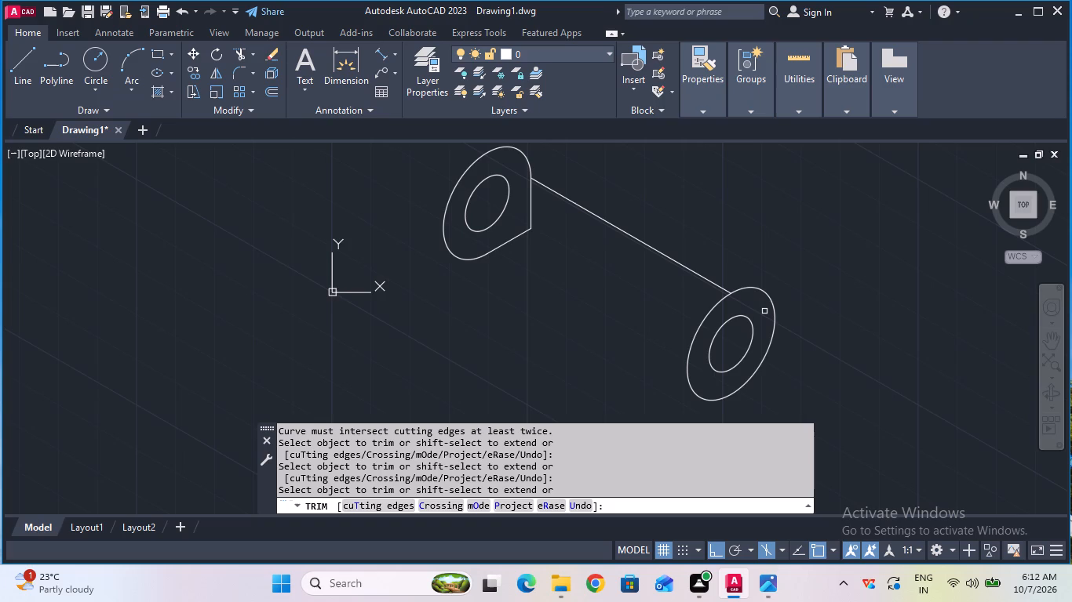
pyautogui.press('Escape')
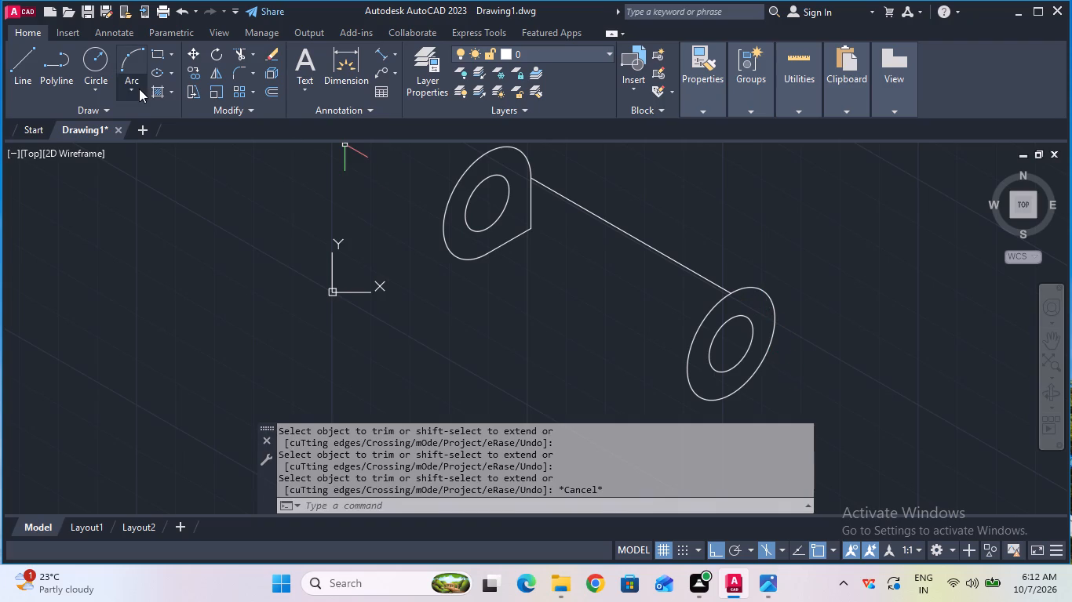
# Draw a 78 mm line from the upper arm end's bottom corner toward the lower arm end, parallel to the existing long edge.
pyautogui.click(37, 84)
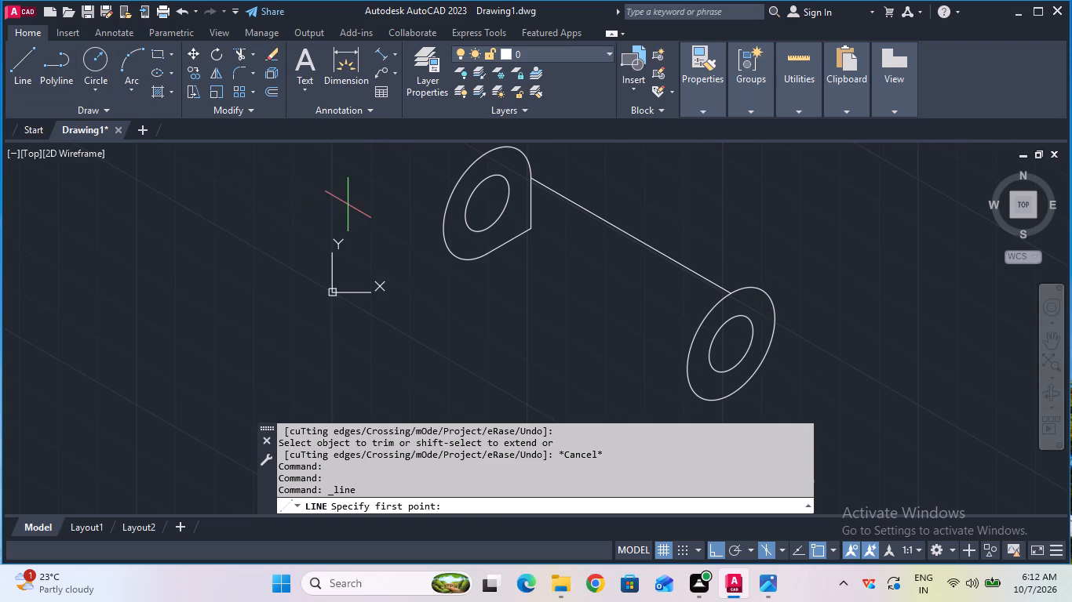
pyautogui.click(530, 231)
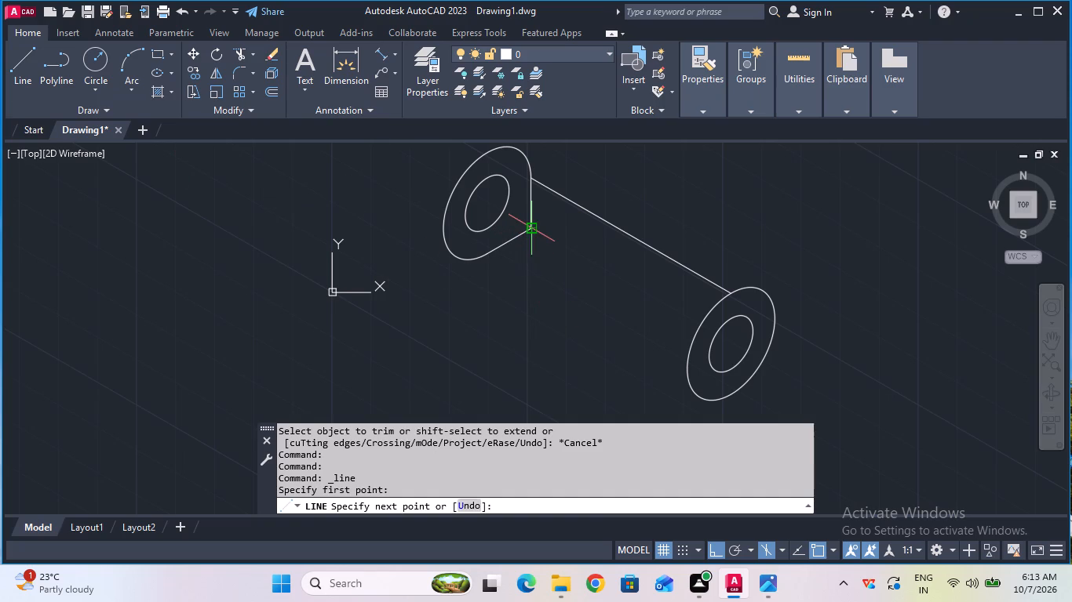
pyautogui.write('78')
pyautogui.press('Return')
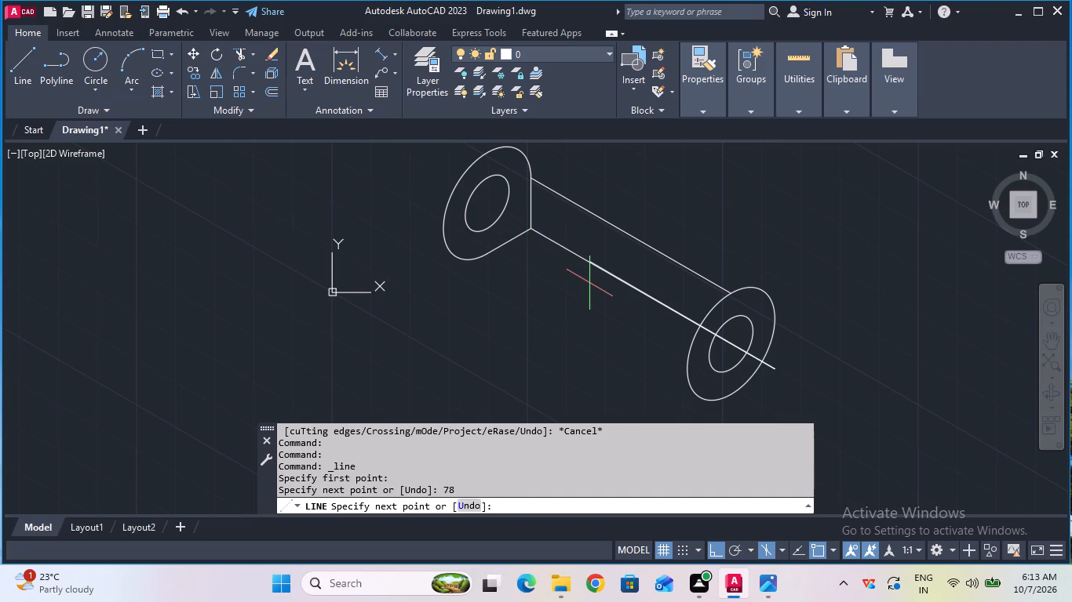
pyautogui.press('Escape')
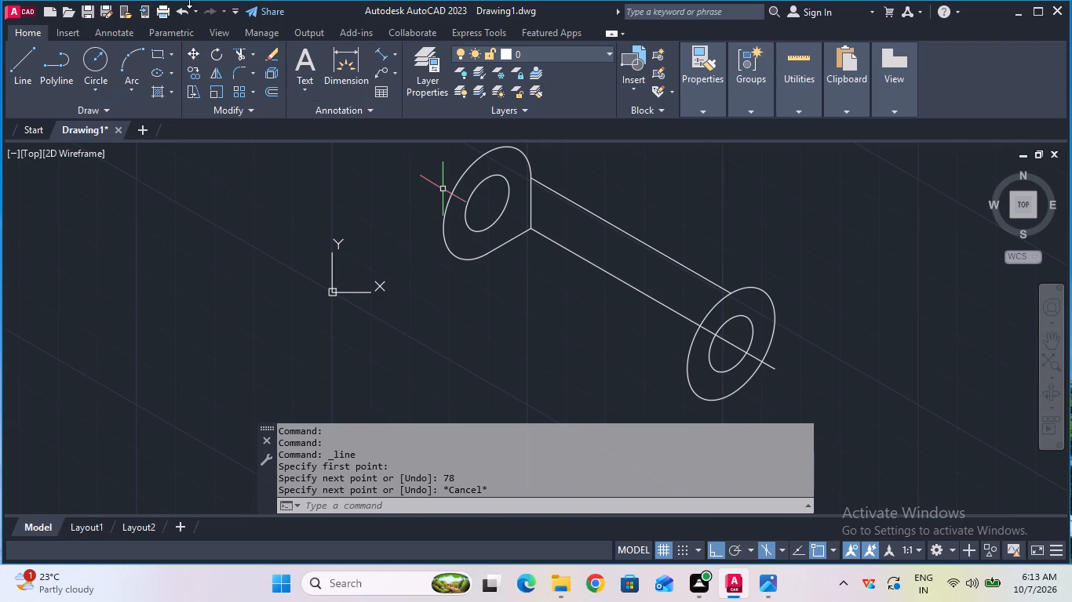
# Draw connected lines from the lower isocircles' centre: 14 mm along isoplane Top, down to the 78 mm line's end, and to the outer isocircle's lower edge.
pyautogui.click(16, 74)
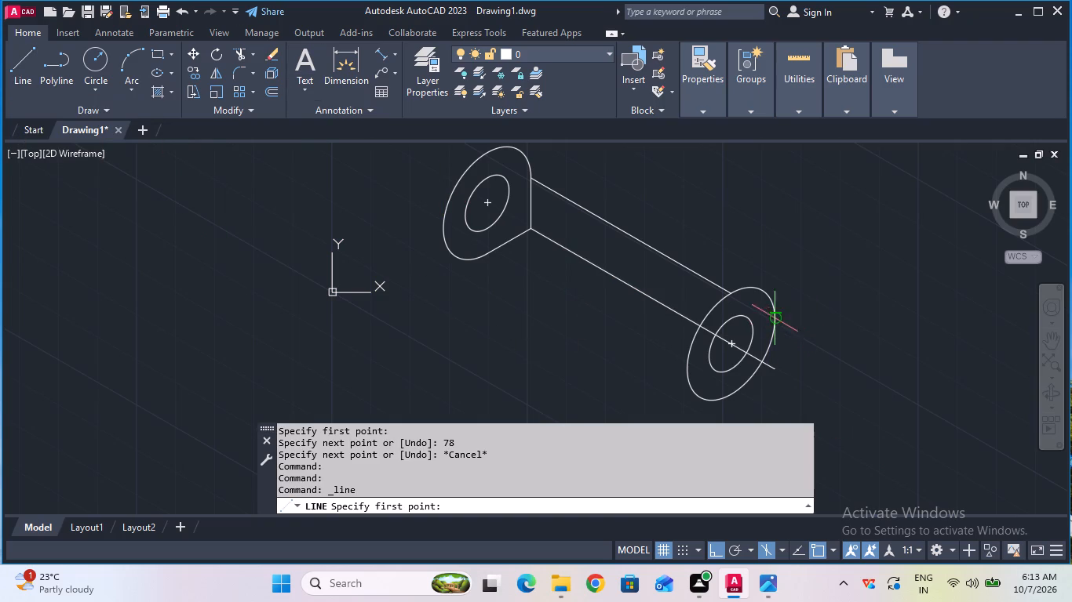
pyautogui.click(731, 341)
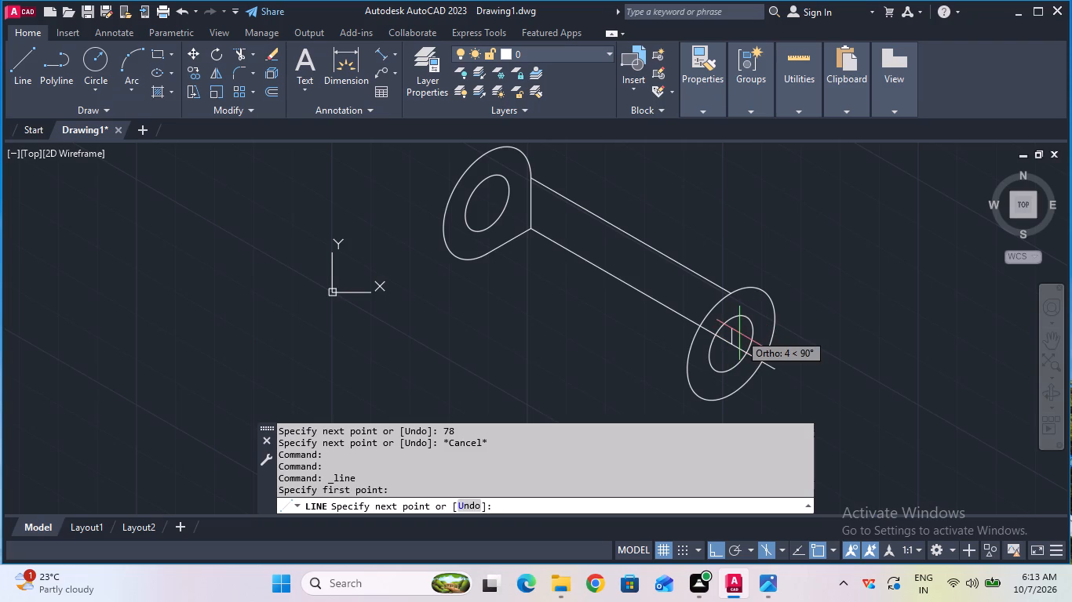
pyautogui.press('F5')
pyautogui.write('14')
pyautogui.press('Return')
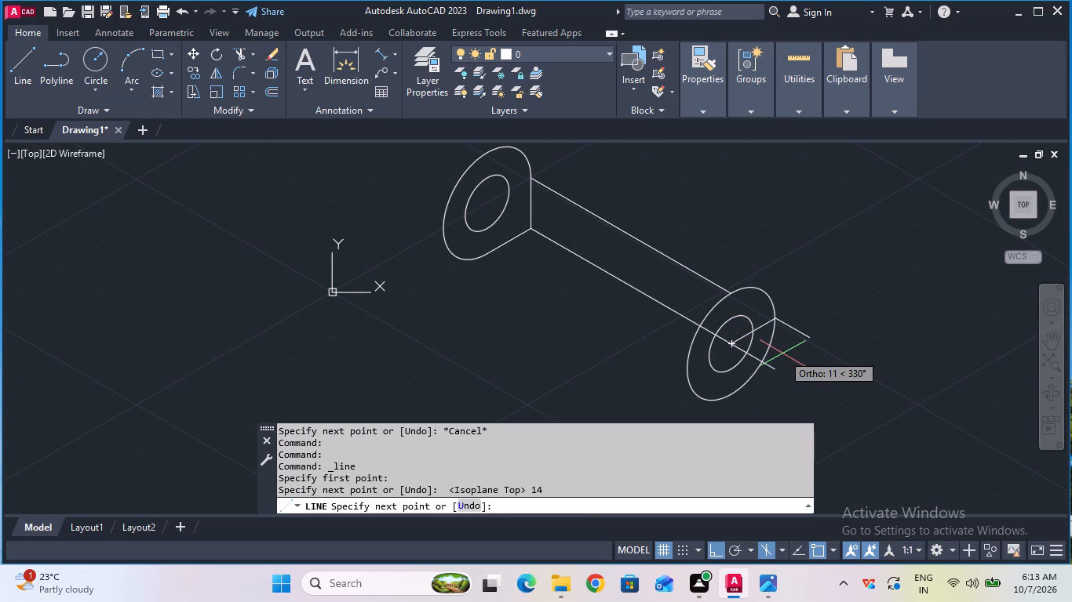
pyautogui.press('F5')
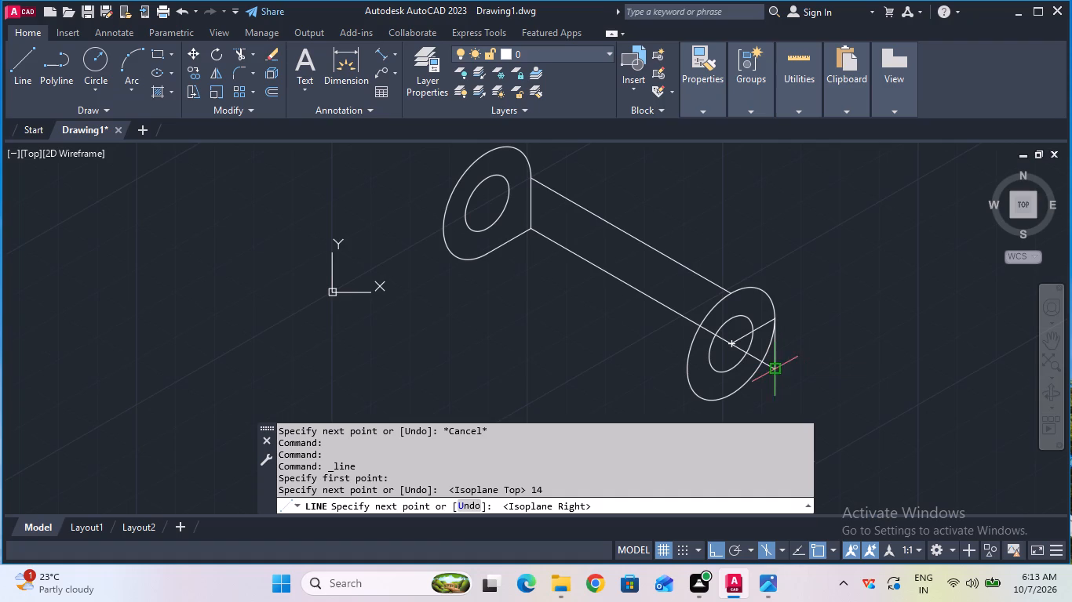
pyautogui.click(776, 367)
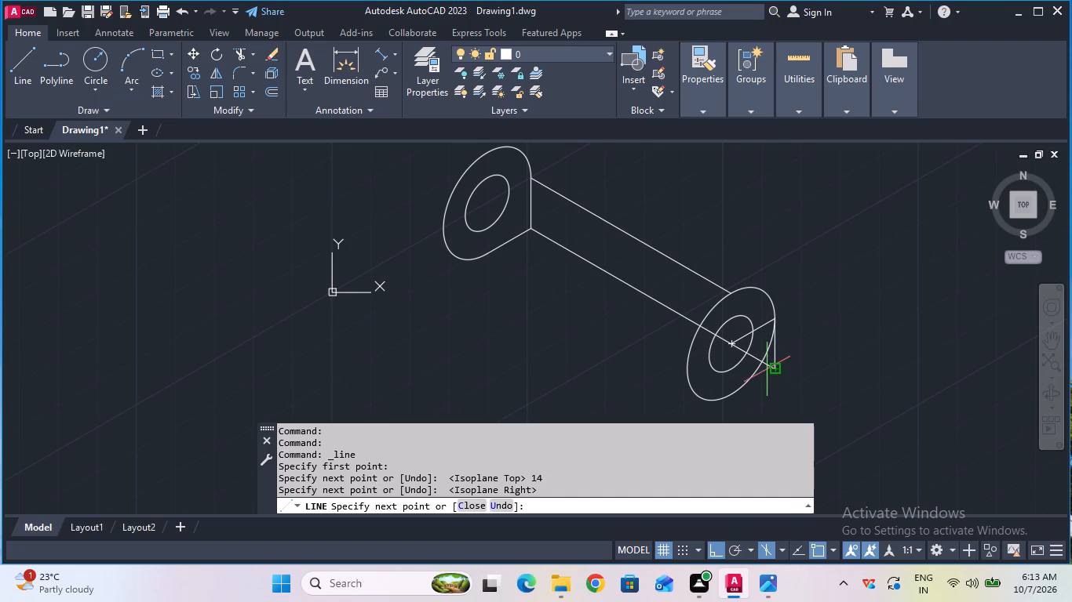
pyautogui.click(734, 397)
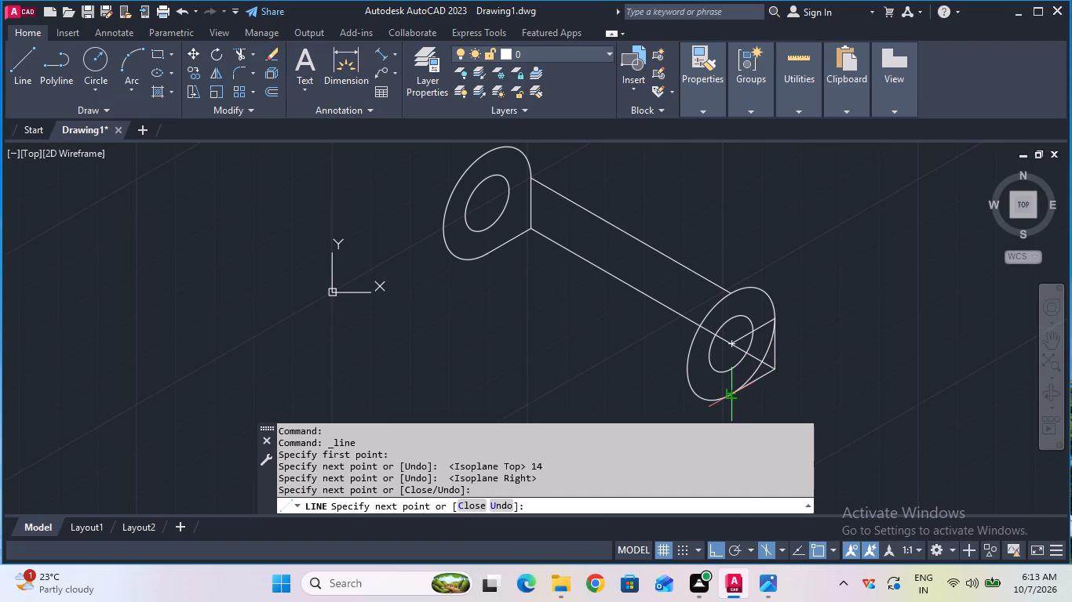
pyautogui.press('Escape')
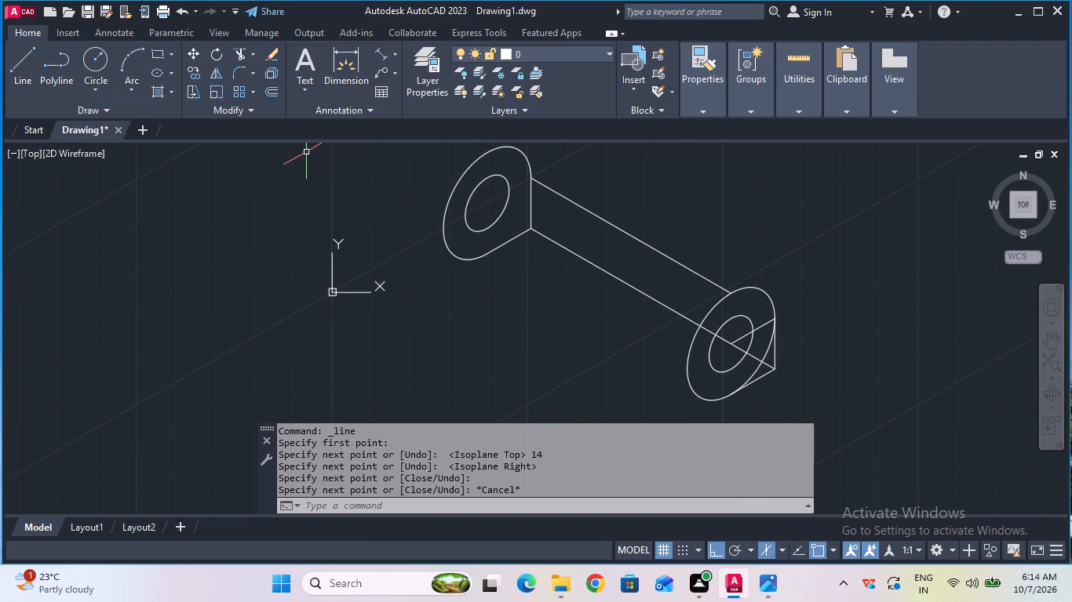
# Trim the construction lines inside the lower arm end and the outer isocircle's arc beside the square corner, leaving a clean rounded outline.
pyautogui.click(239, 60)
pyautogui.click(724, 341)
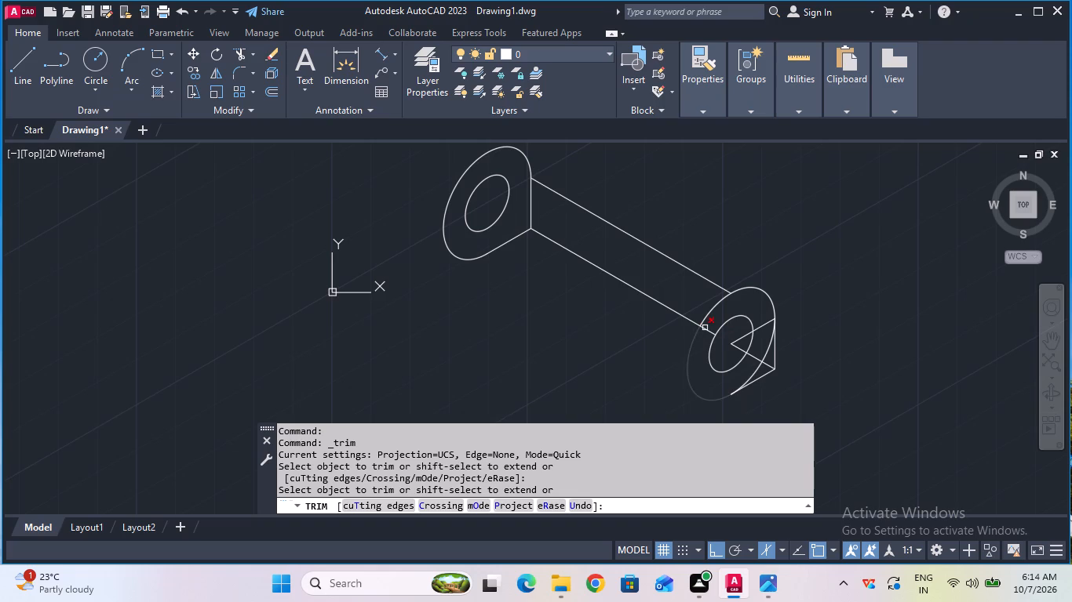
pyautogui.click(705, 328)
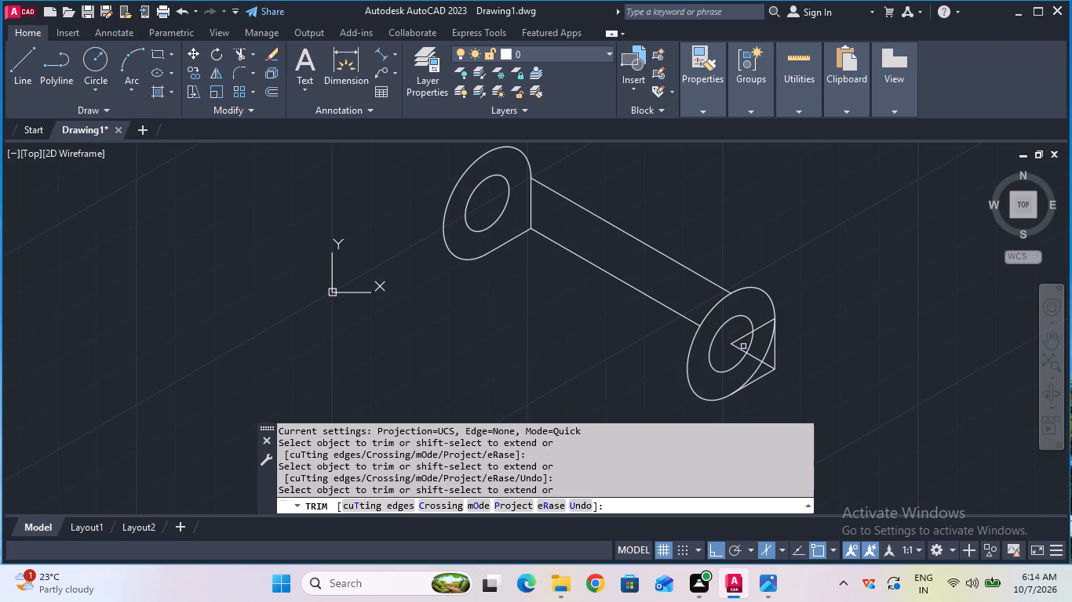
pyautogui.click(742, 336)
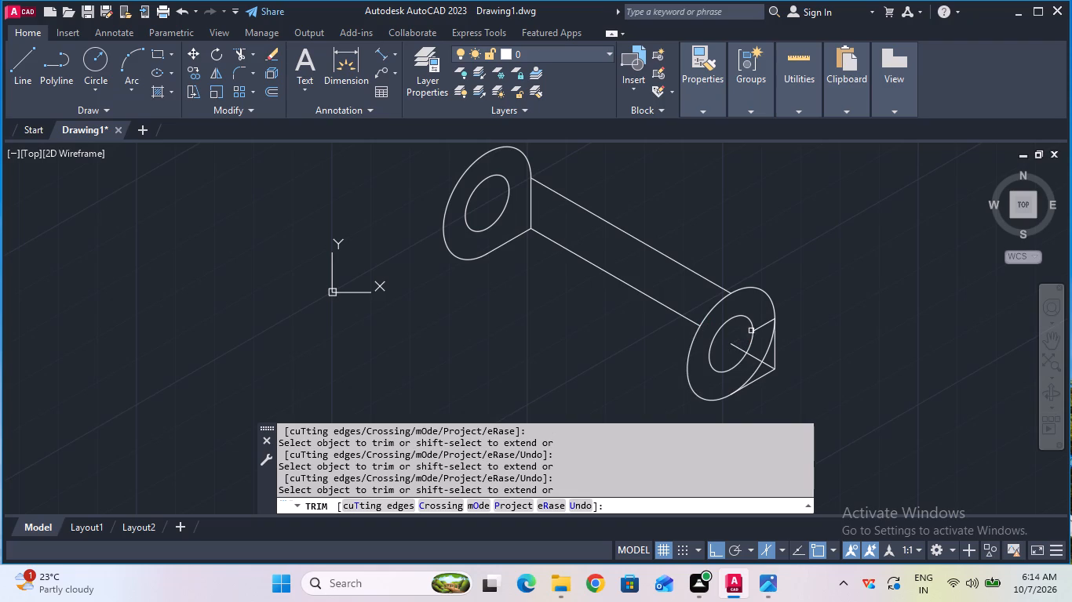
pyautogui.click(757, 327)
pyautogui.click(738, 350)
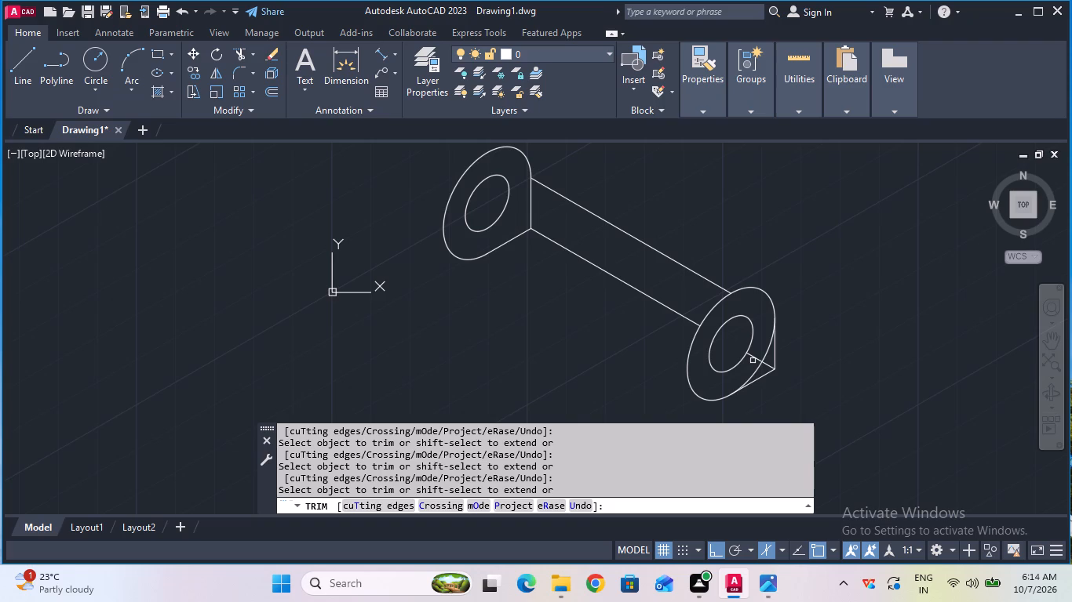
pyautogui.doubleClick(757, 357)
pyautogui.click(767, 353)
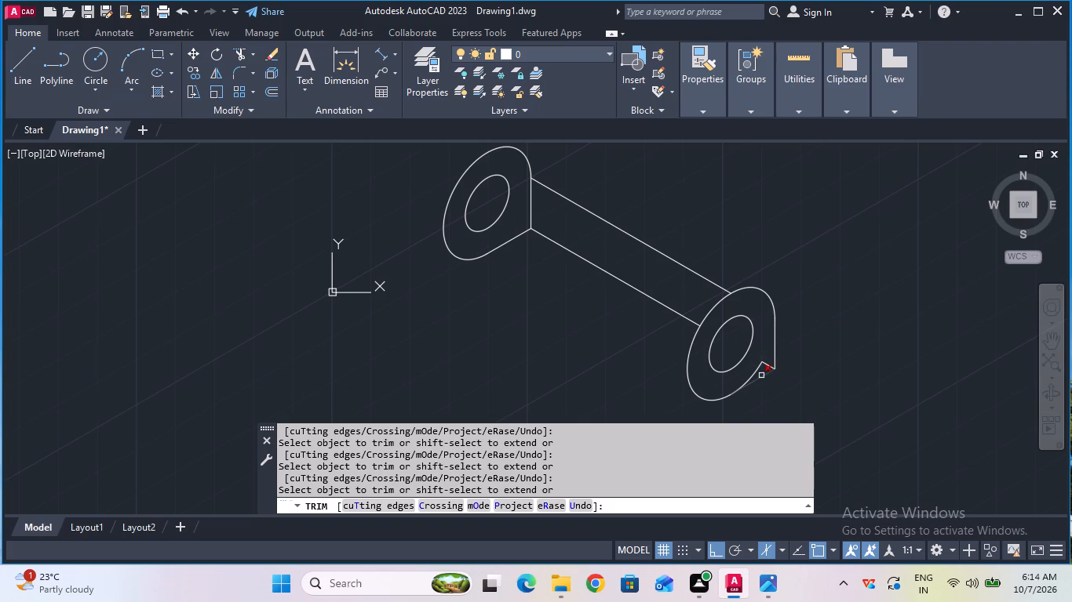
pyautogui.click(753, 376)
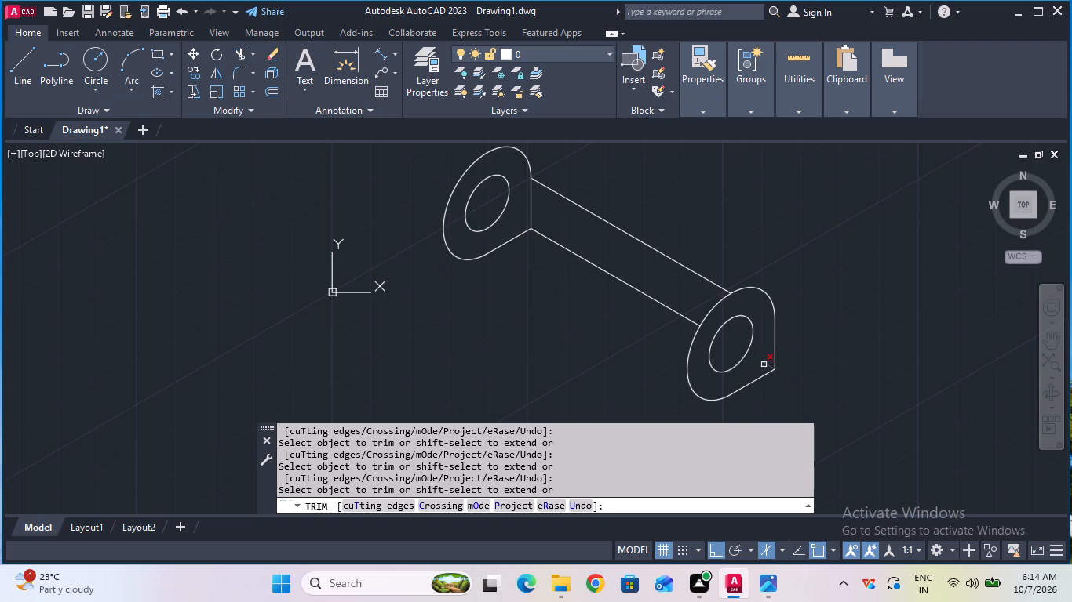
pyautogui.click(764, 364)
pyautogui.press('Escape')
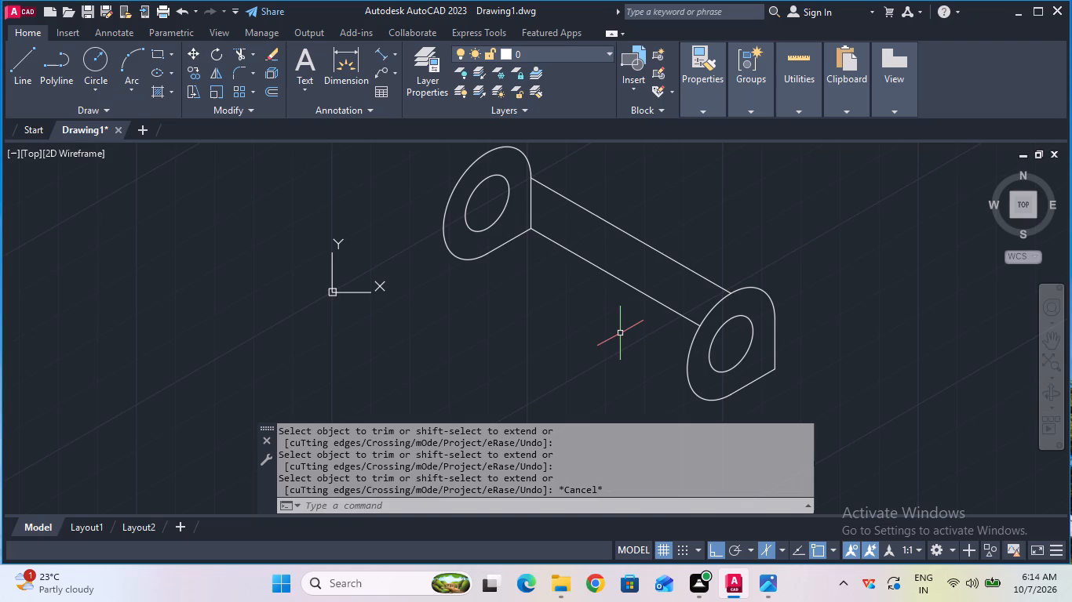
# Trim away the remaining upper long line between the two arm ends.
pyautogui.click(241, 54)
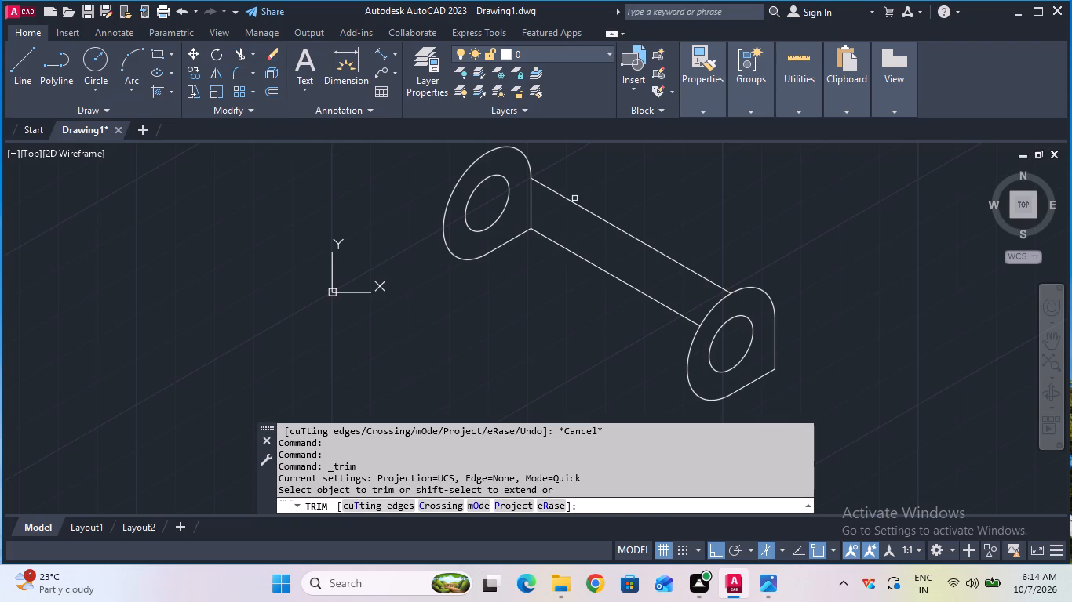
pyautogui.doubleClick(608, 219)
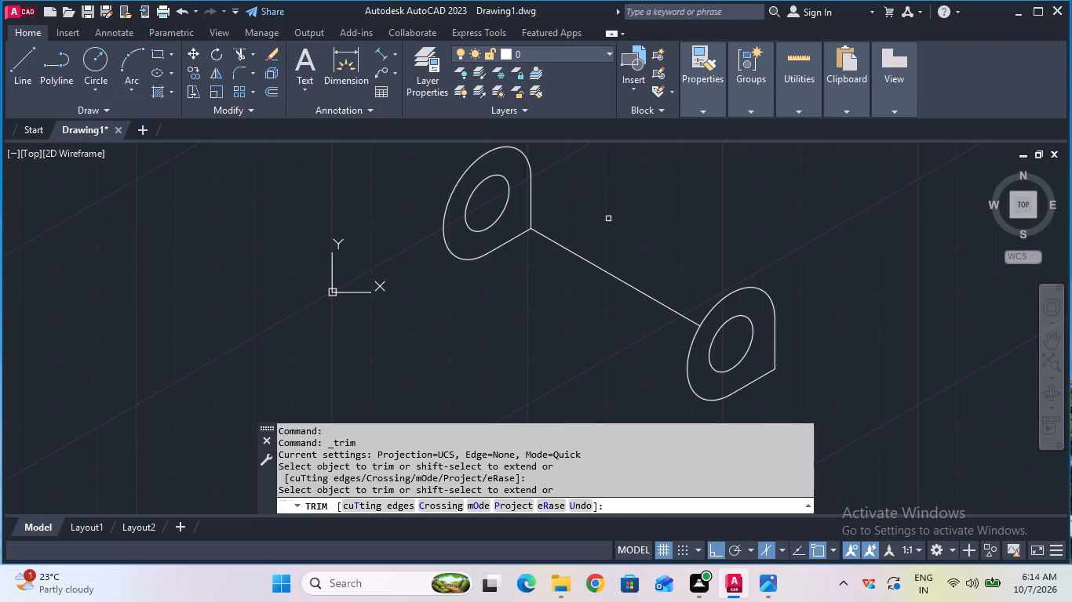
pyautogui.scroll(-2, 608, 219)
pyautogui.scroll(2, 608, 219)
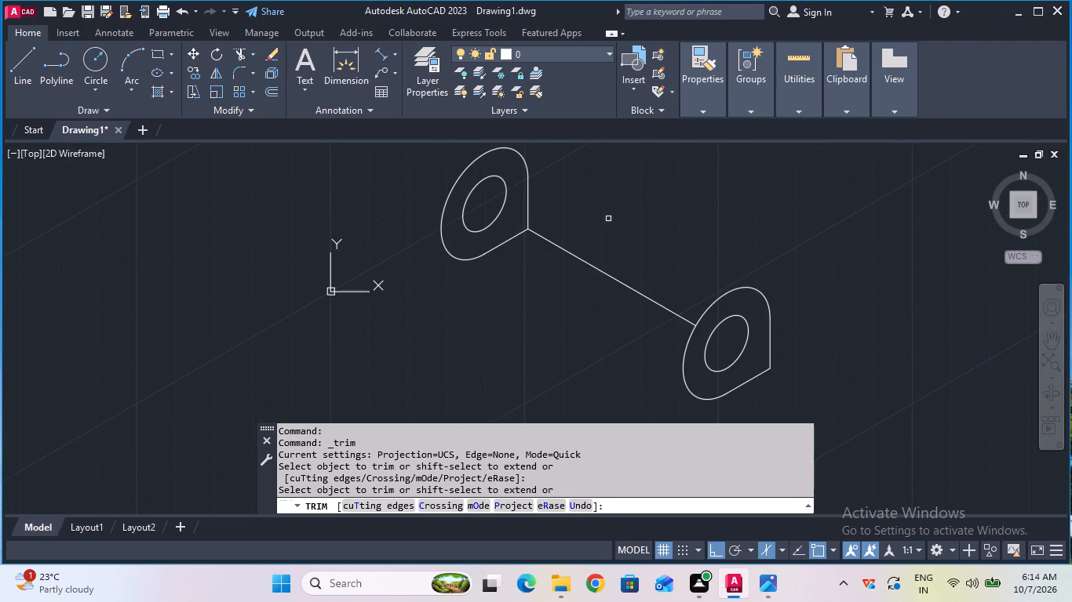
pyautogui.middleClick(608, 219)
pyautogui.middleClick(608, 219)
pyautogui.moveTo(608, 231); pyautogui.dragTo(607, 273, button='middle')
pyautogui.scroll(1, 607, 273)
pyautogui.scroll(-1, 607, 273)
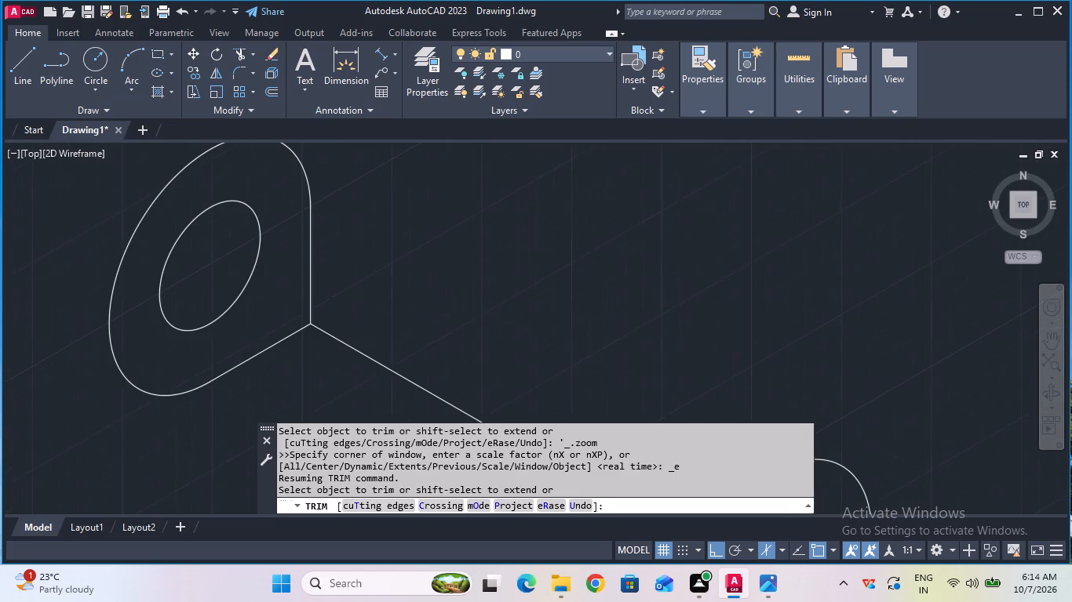
# Copy the upper arm end's outer arc 16 mm backward along isoplane Left, away from the lower arm end, using its centre as base point.
pyautogui.scroll(-1, 607, 273)
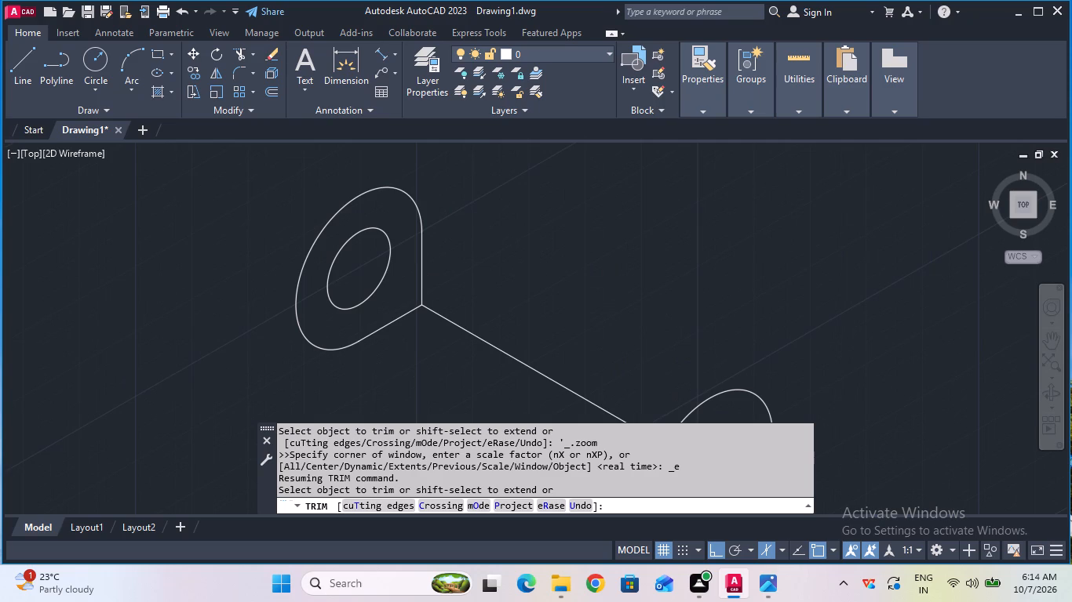
pyautogui.press('Escape')
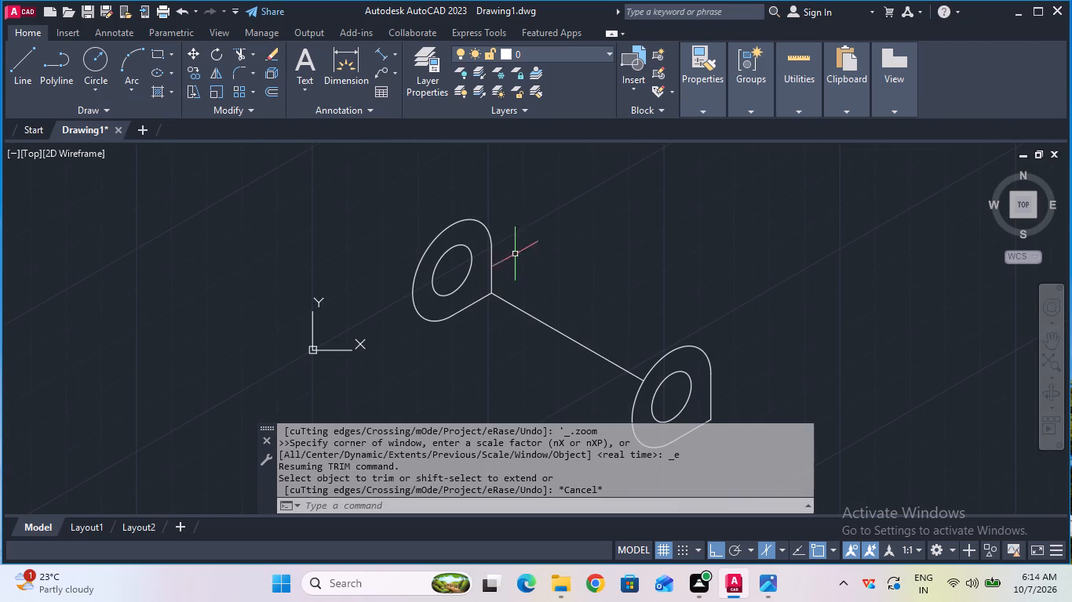
pyautogui.click(198, 76)
pyautogui.click(425, 256)
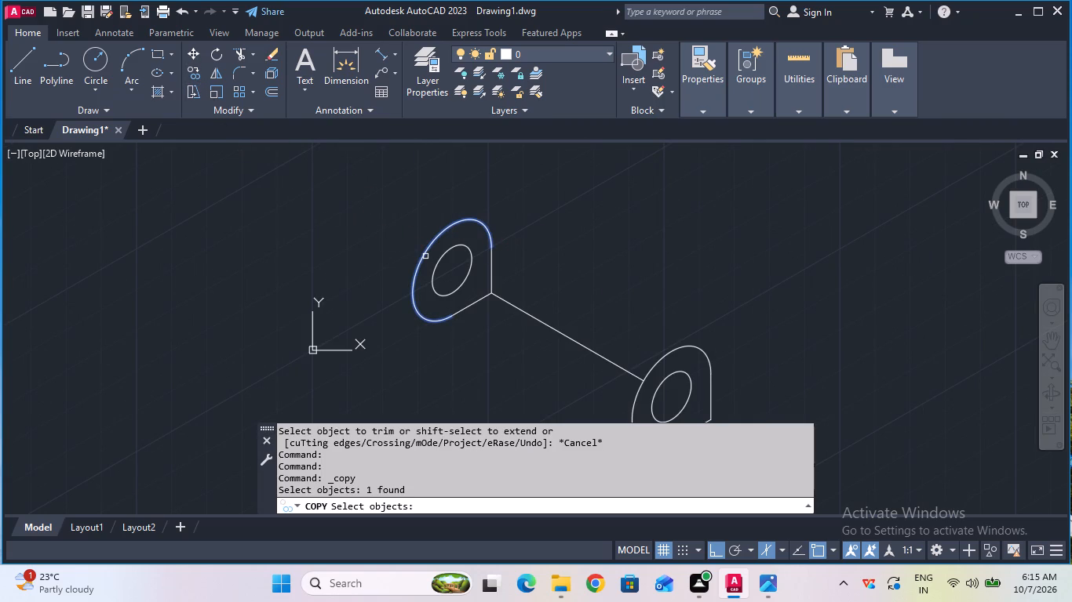
pyautogui.press('Return')
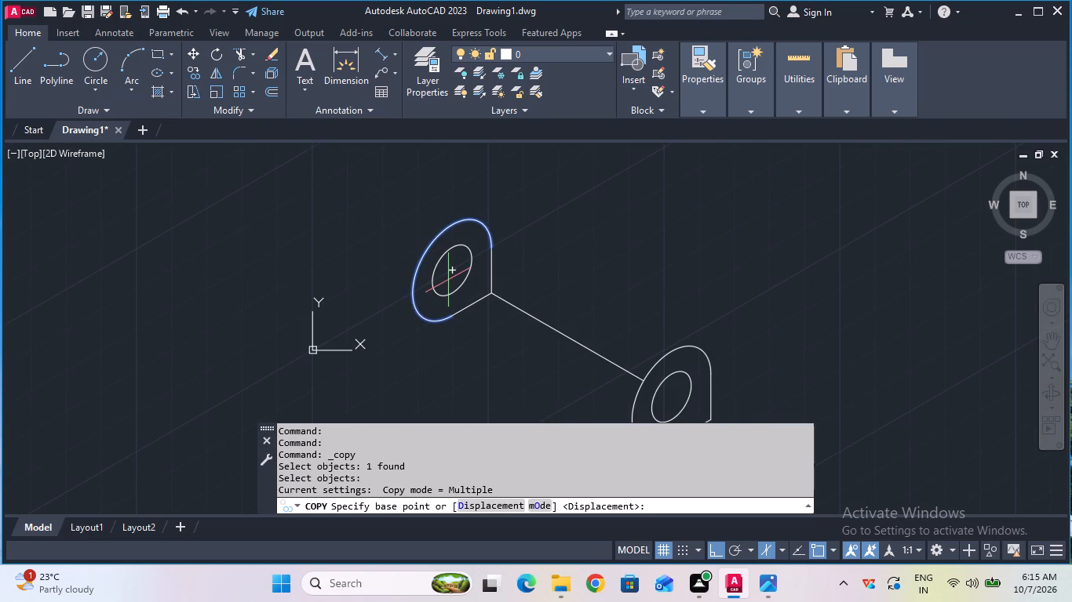
pyautogui.click(450, 269)
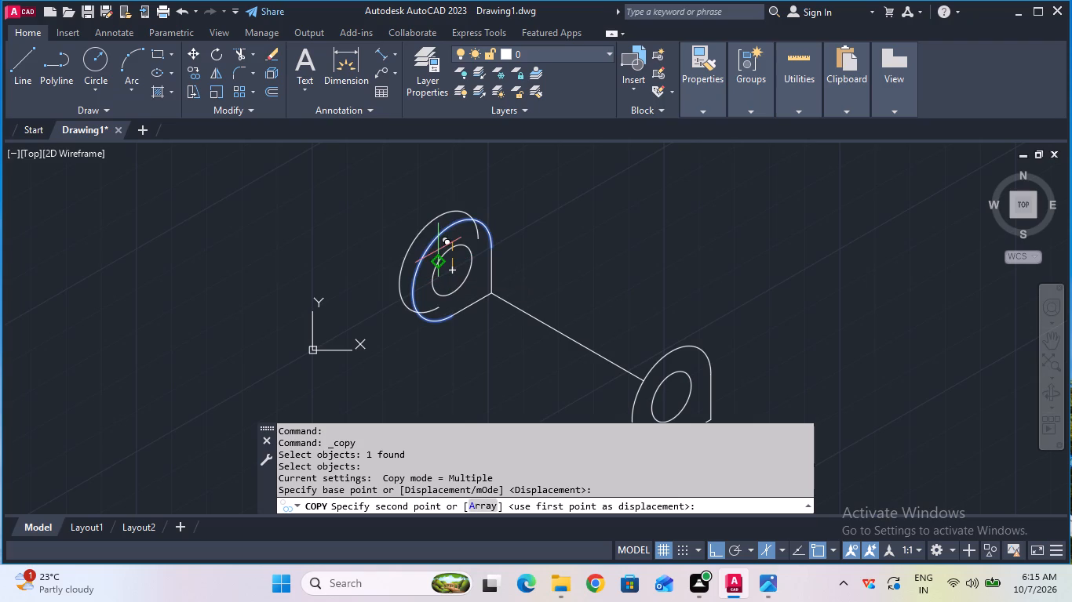
pyautogui.press('F5')
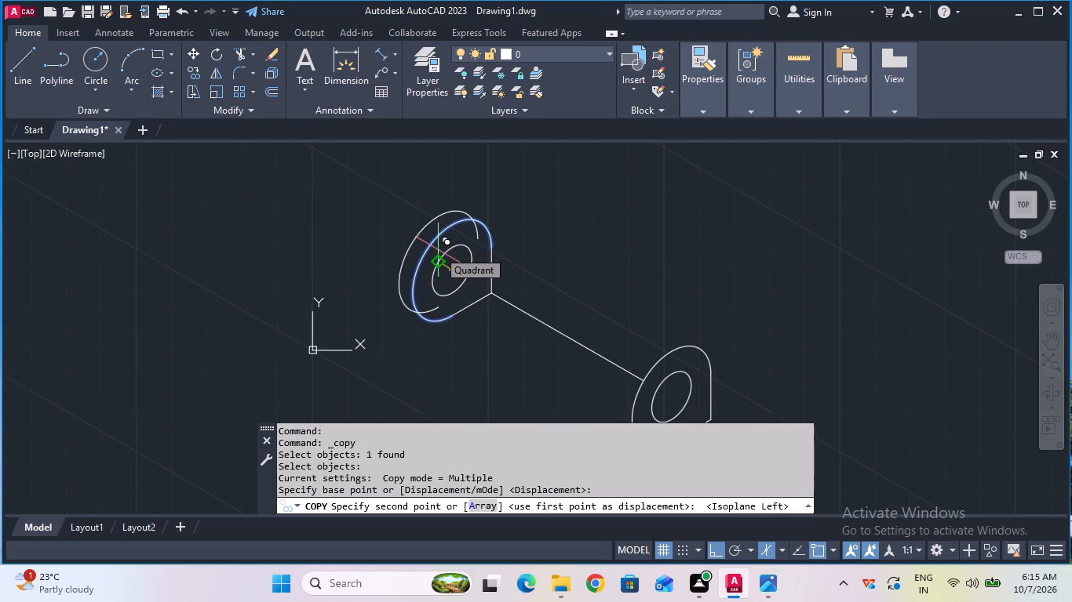
pyautogui.write('16')
pyautogui.press('Return')
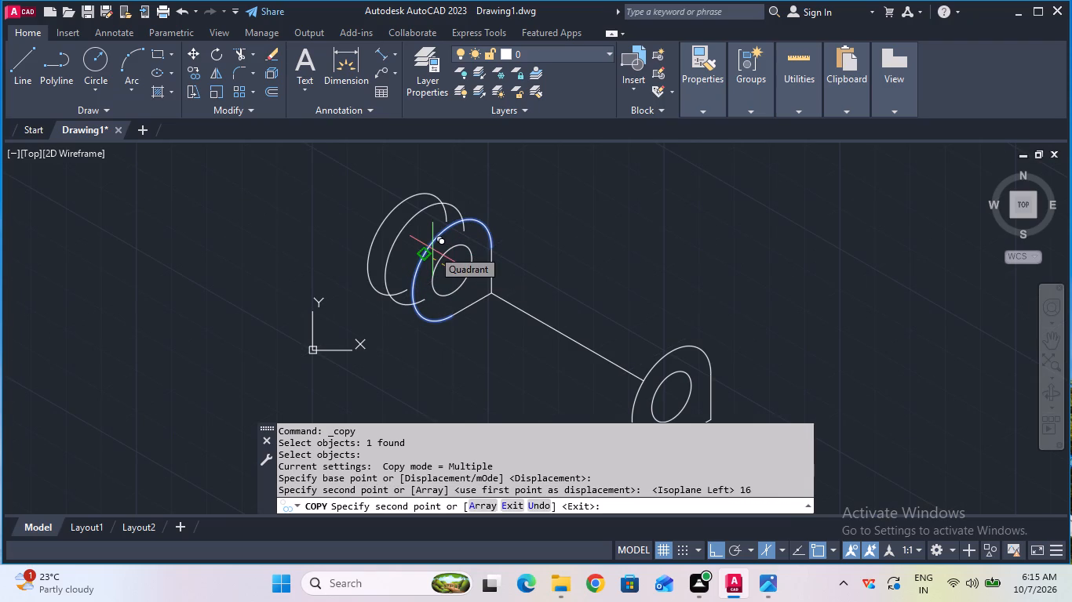
pyautogui.press('Escape')
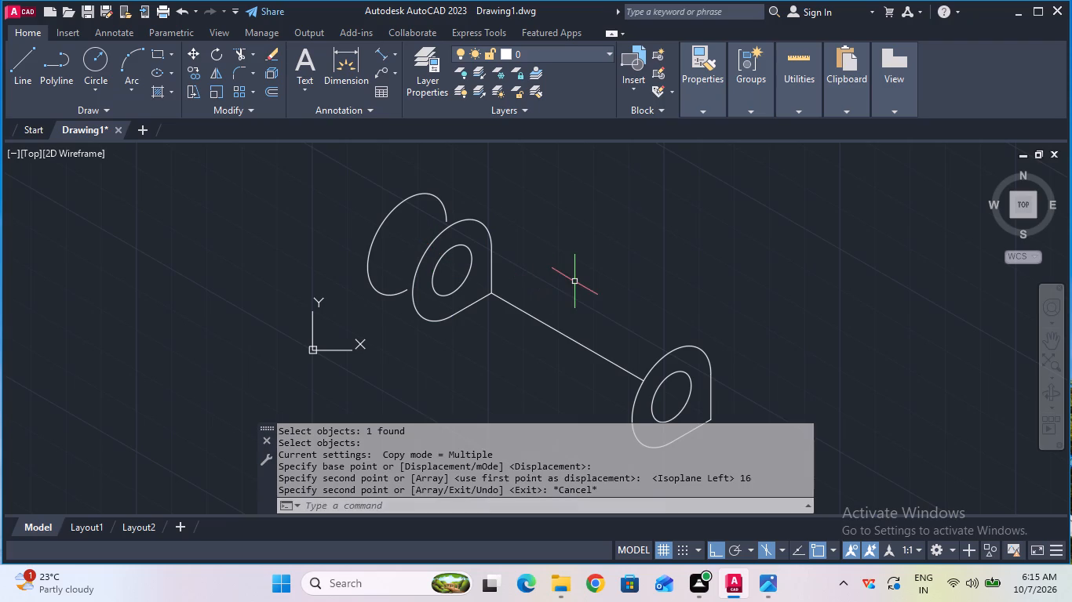
# Copy the lower arm end's outer arc and hole isocircle 16 mm outward along isoplane Left, away from the upper arm end.
pyautogui.click(1054, 345)
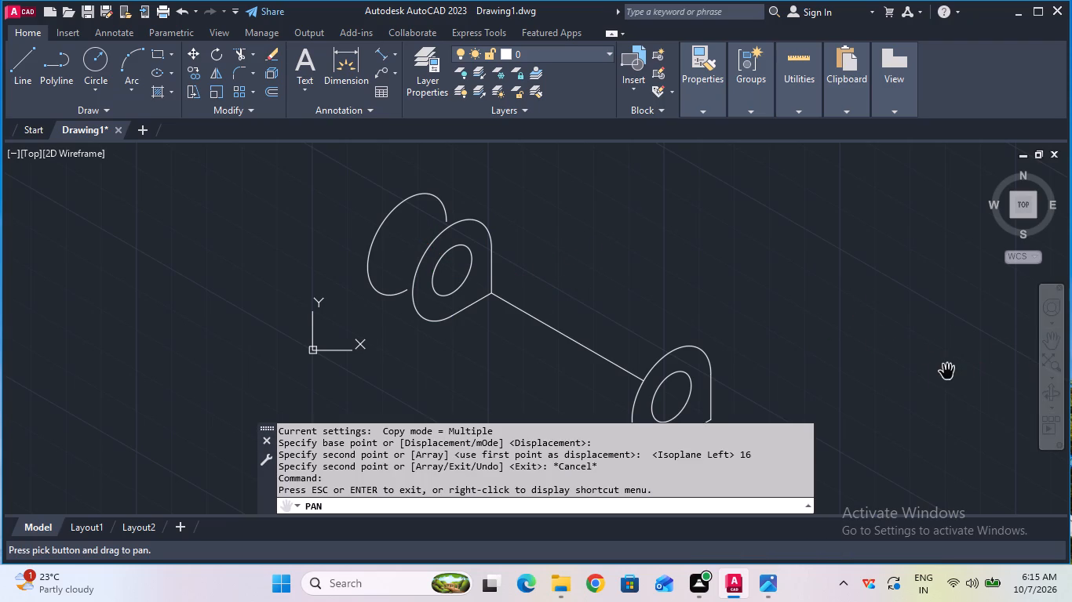
pyautogui.moveTo(946, 372); pyautogui.dragTo(939, 305)
pyautogui.press('Escape')
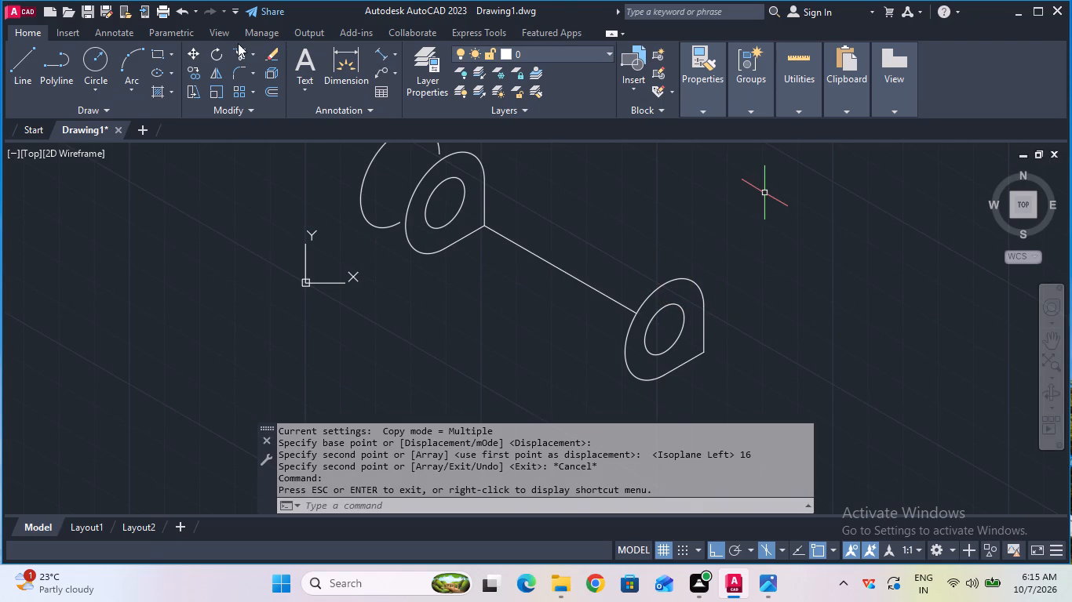
pyautogui.click(193, 75)
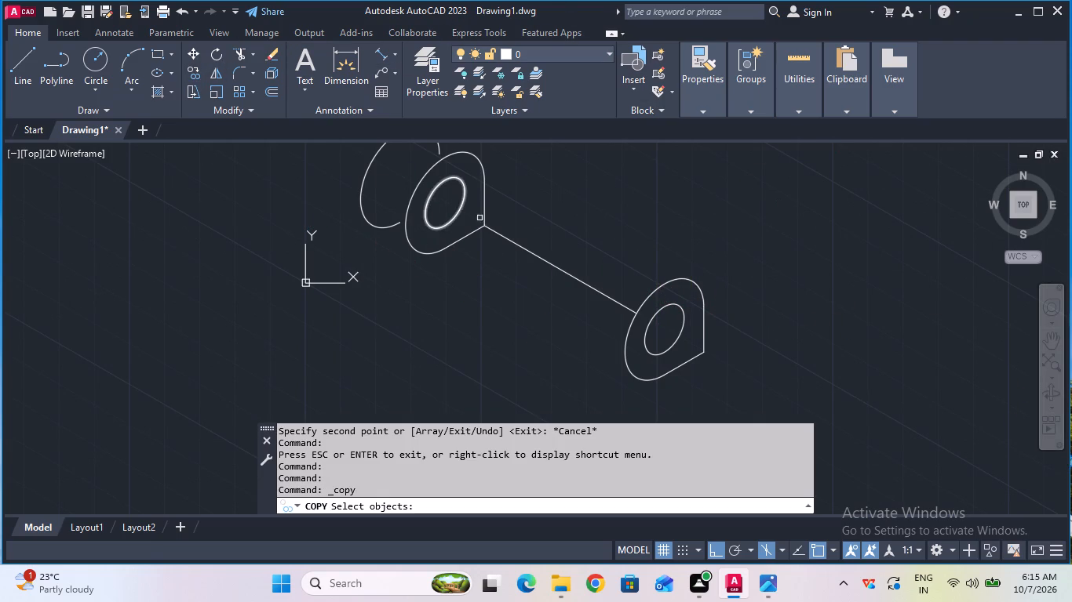
pyautogui.click(657, 285)
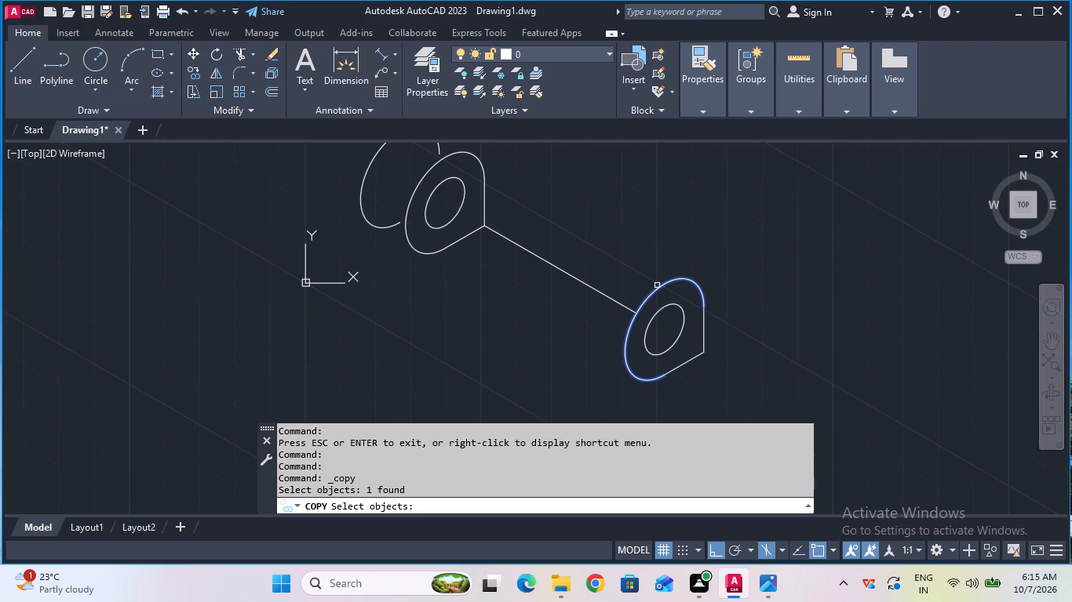
pyautogui.keyDown('shift'); pyautogui.click(680, 331); pyautogui.keyUp('shift')
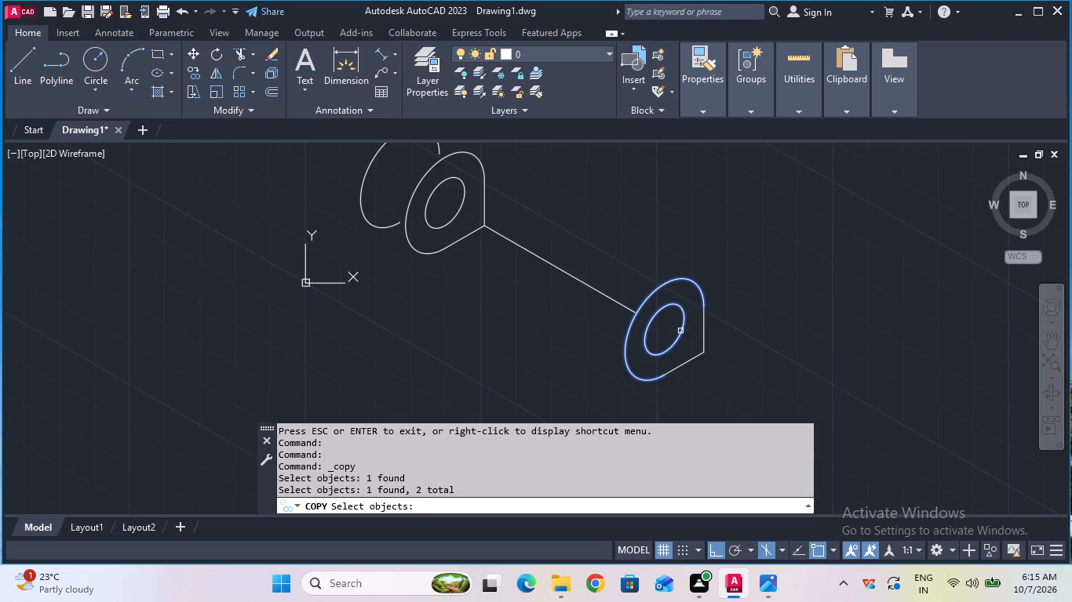
pyautogui.press('Return')
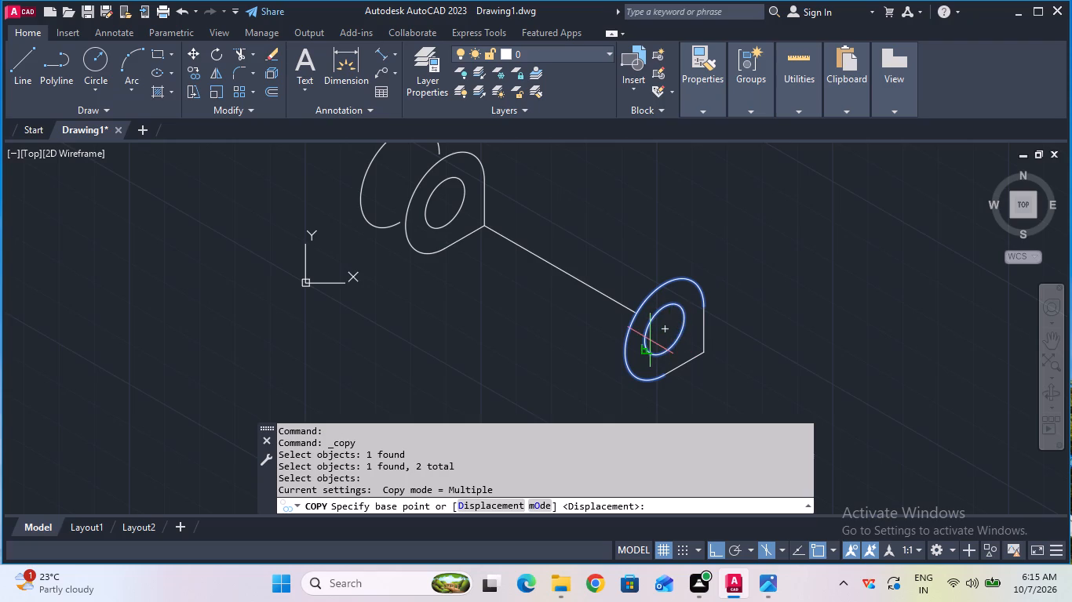
pyautogui.click(661, 334)
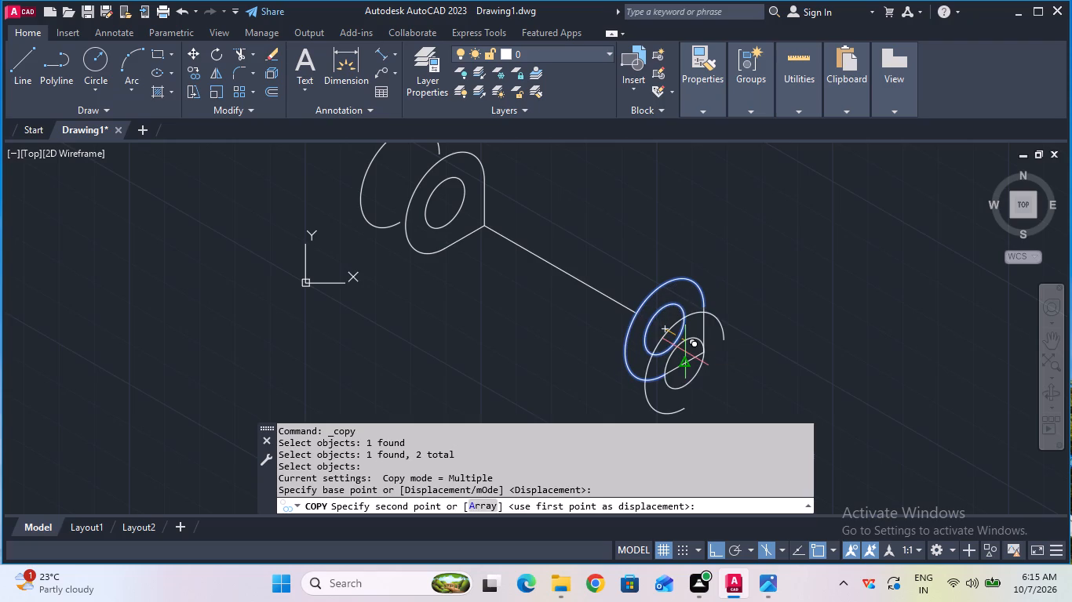
pyautogui.press('1')
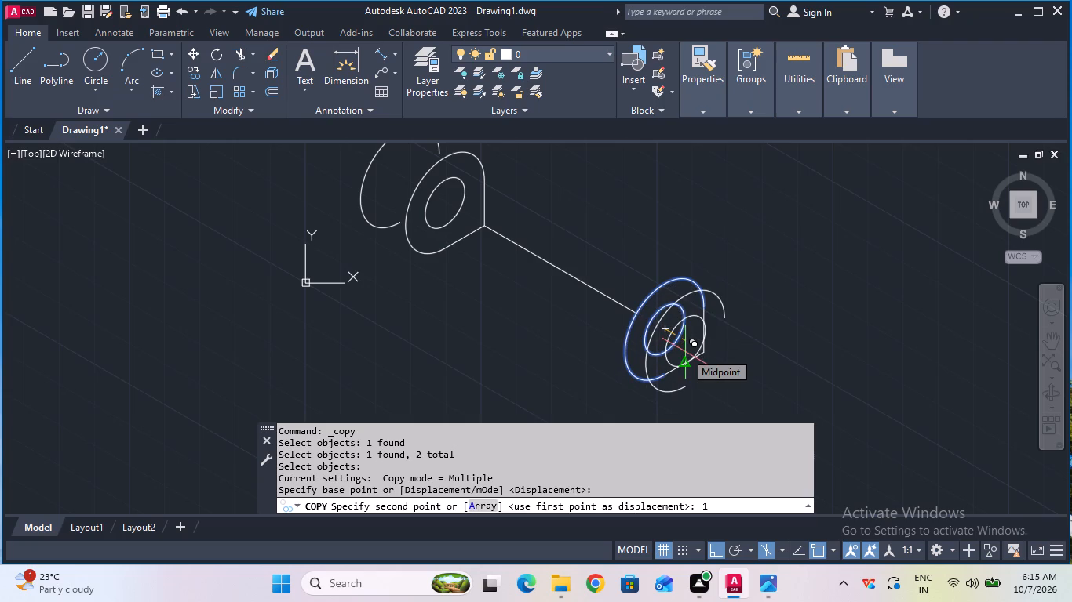
pyautogui.press('6')
pyautogui.press('Return')
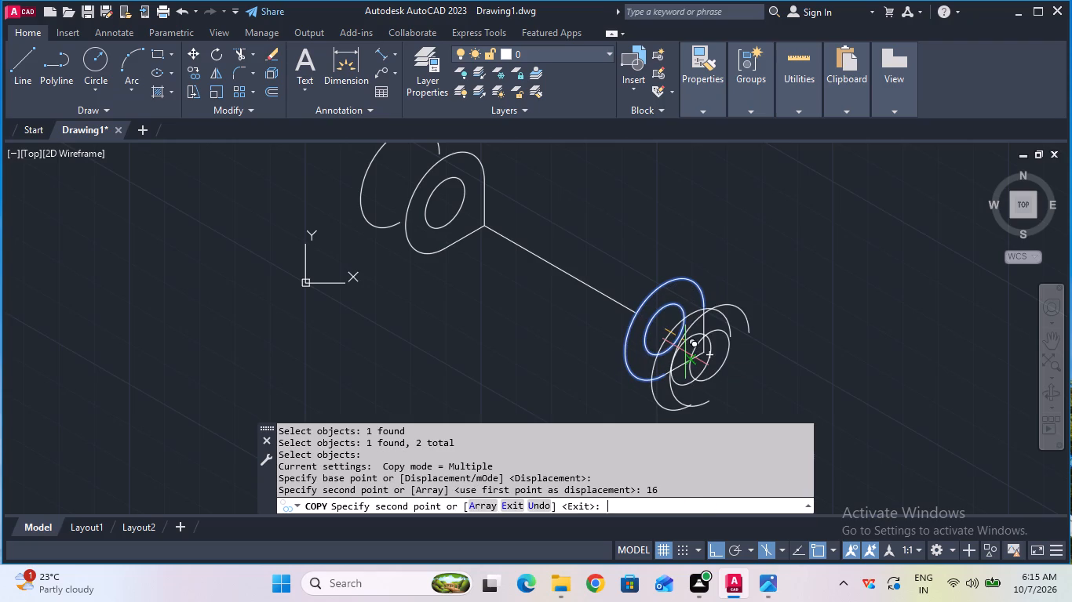
pyautogui.press('Escape')
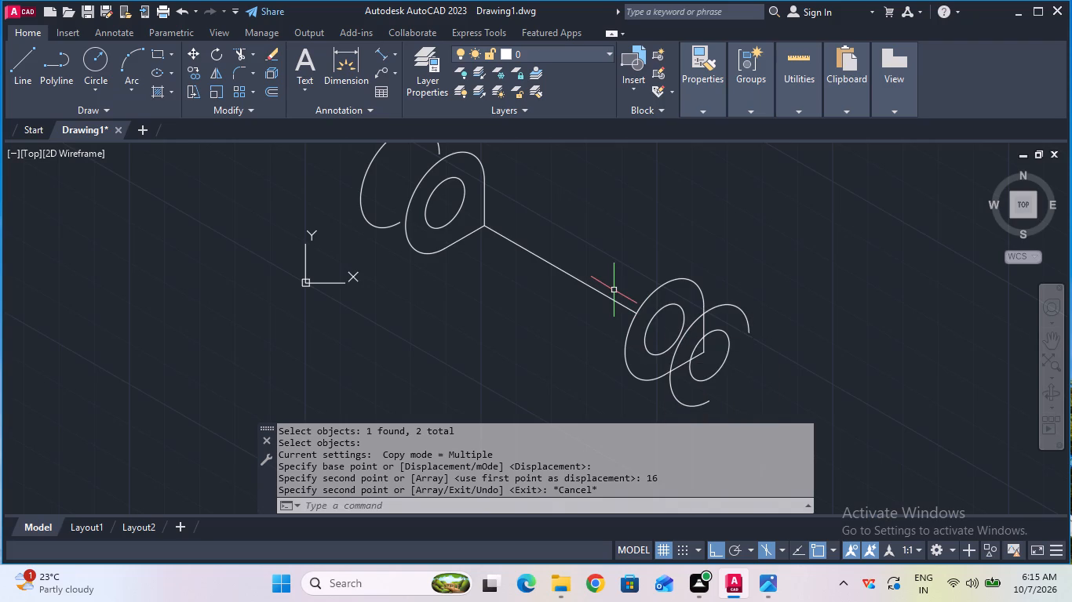
# Draw a line joining the lower edges of the original and copied outer arcs at each of the two arm ends.
pyautogui.click(15, 72)
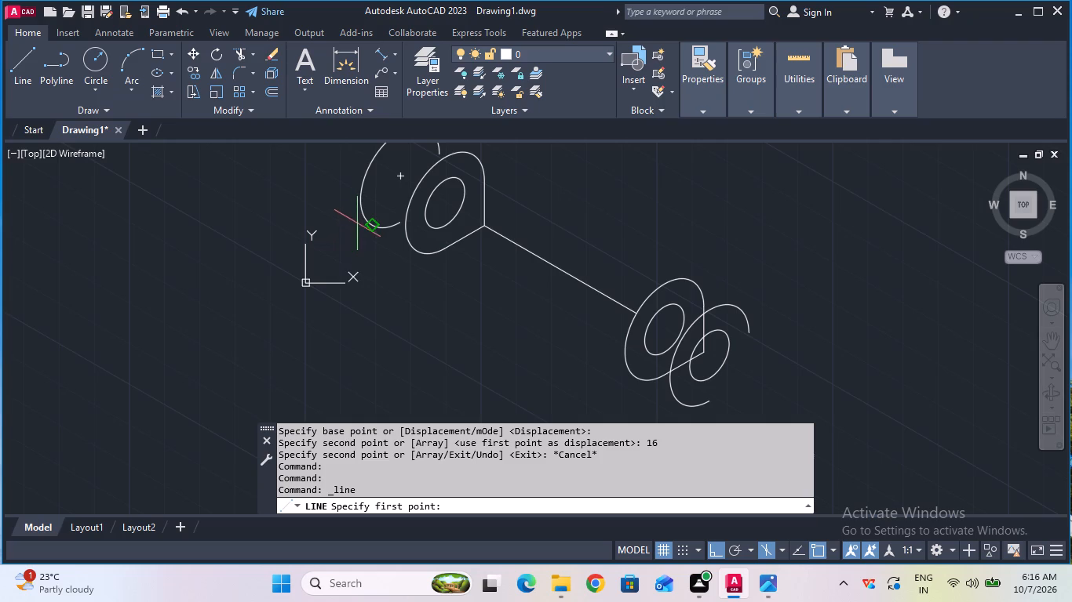
pyautogui.click(368, 221)
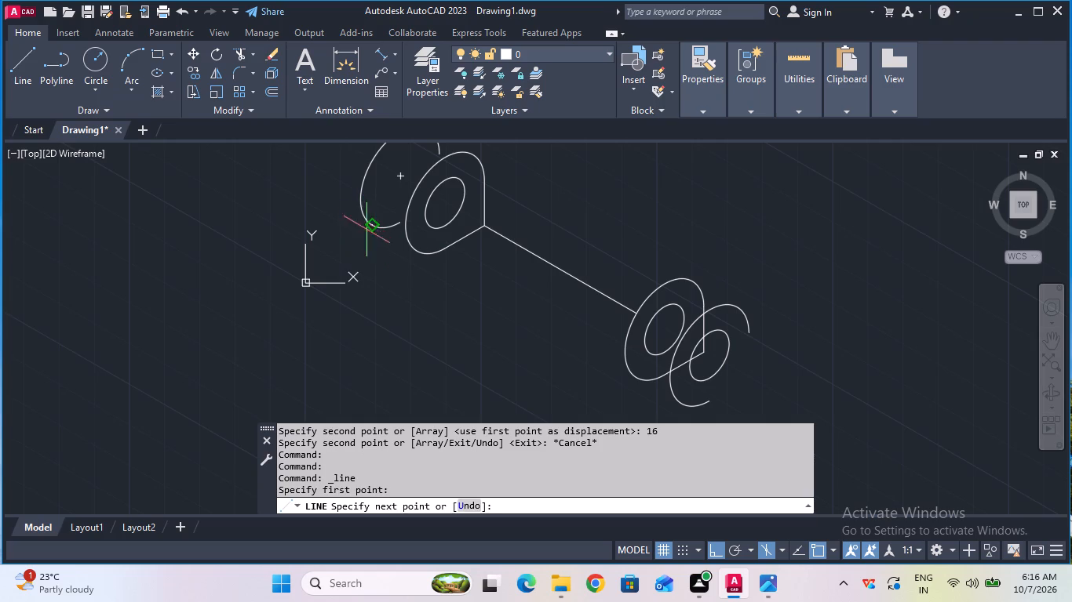
pyautogui.click(417, 253)
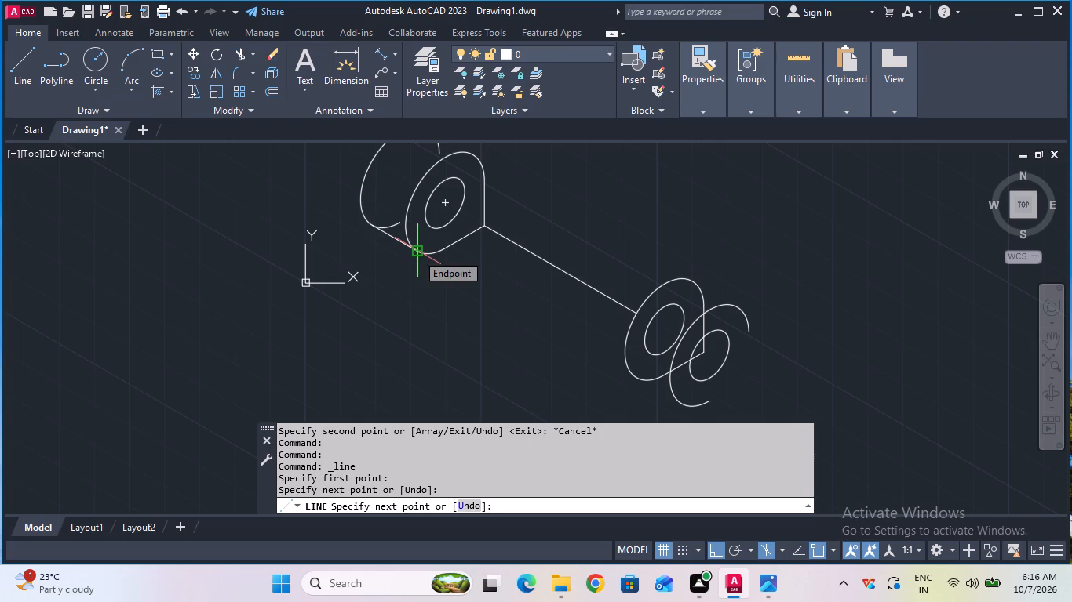
pyautogui.press('Escape')
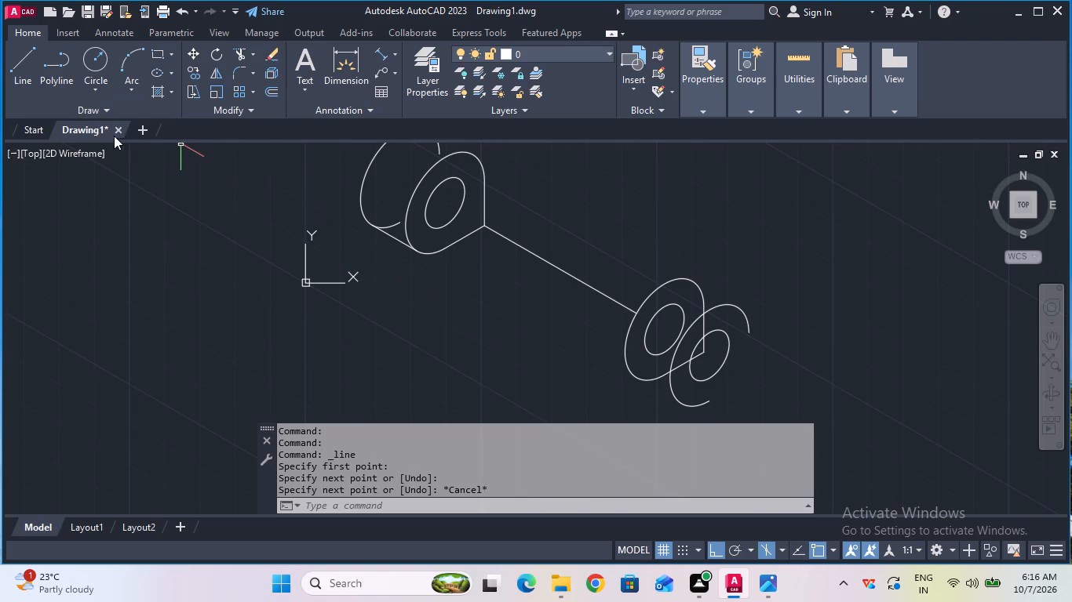
pyautogui.click(9, 67)
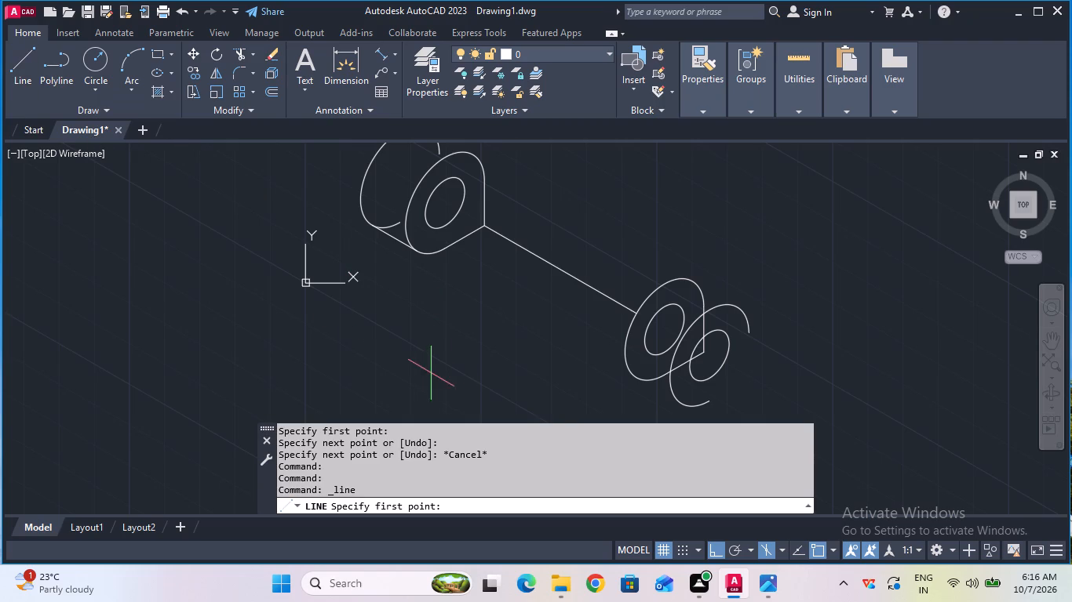
pyautogui.click(632, 379)
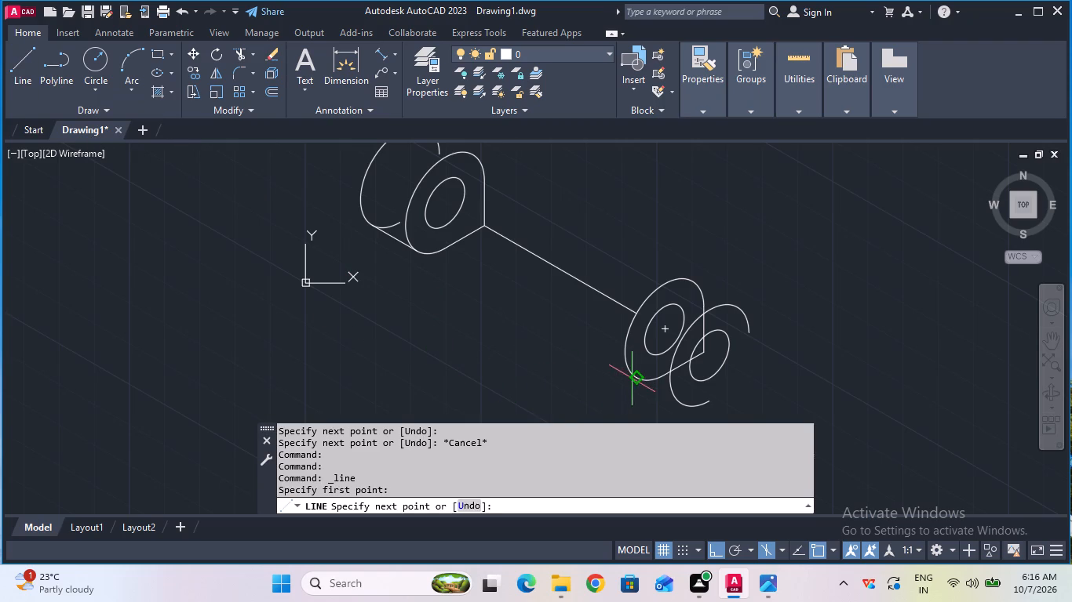
pyautogui.click(687, 410)
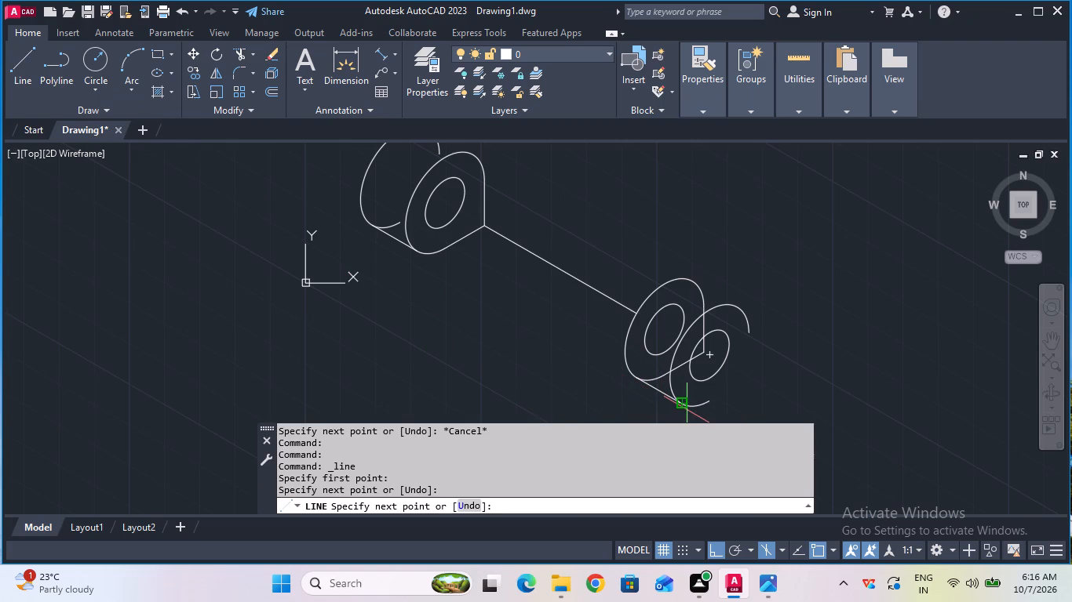
pyautogui.press('Escape')
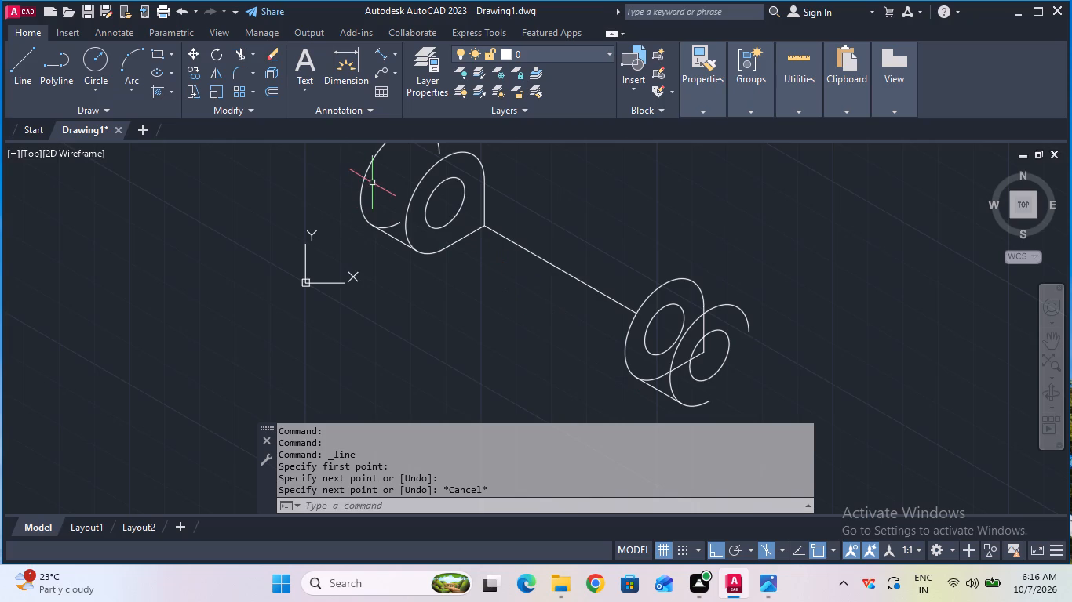
# Trim the lower arm end's rear hole isocircle, straight corner edges and the bottom arc portion hidden behind the copied front face.
pyautogui.click(235, 50)
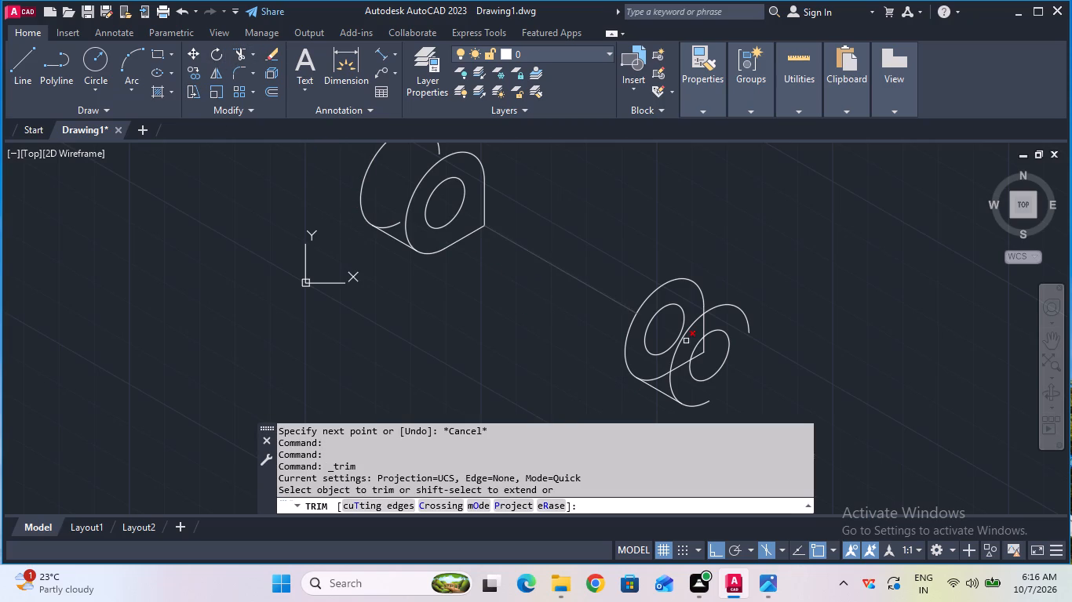
pyautogui.click(657, 353)
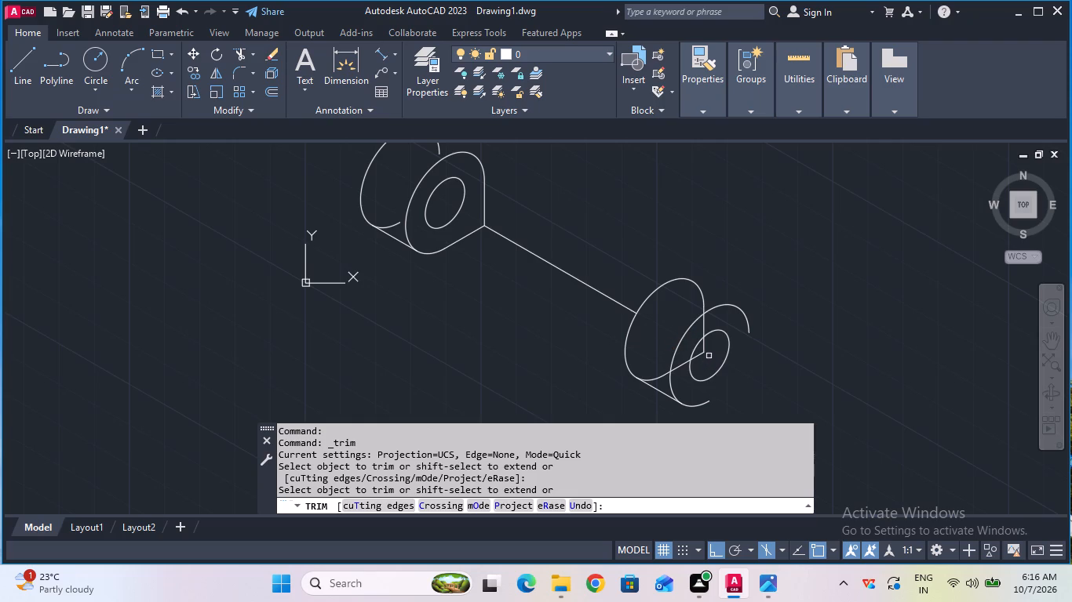
pyautogui.click(706, 352)
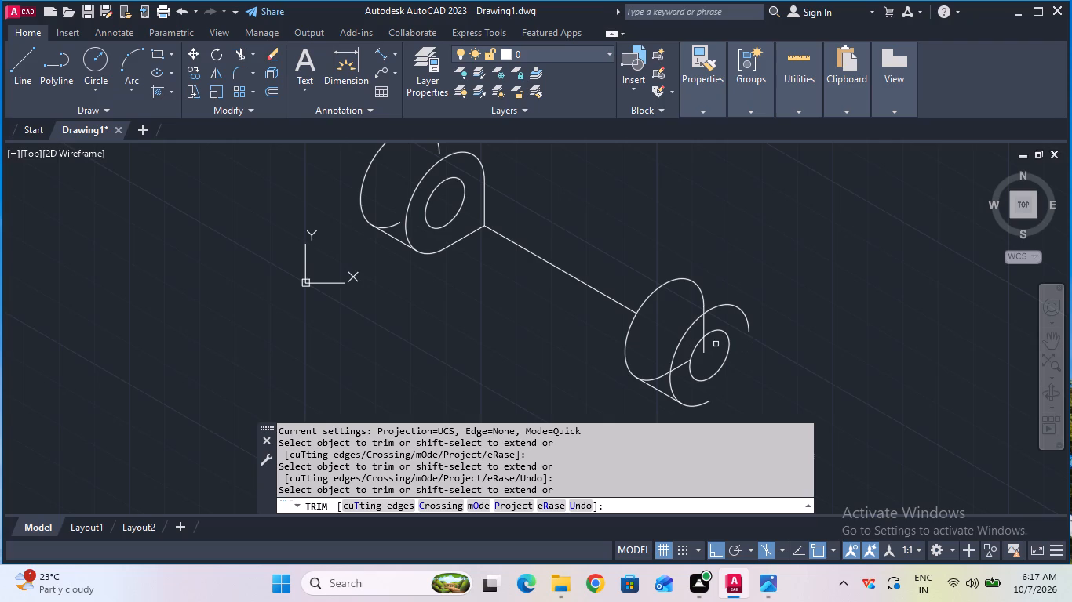
pyautogui.click(706, 349)
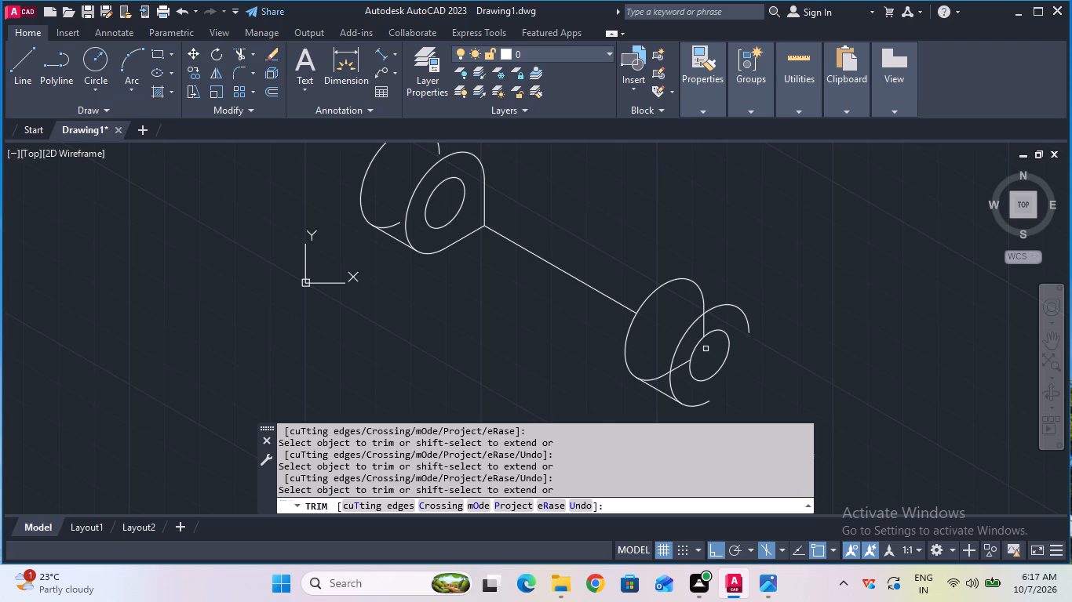
pyautogui.click(703, 330)
pyautogui.click(684, 364)
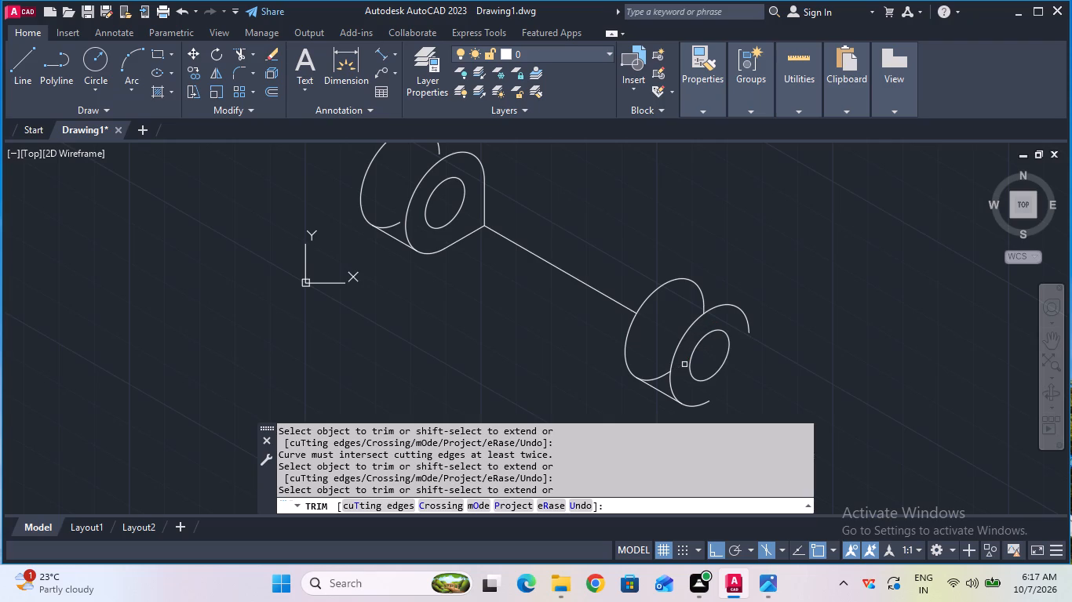
pyautogui.click(662, 379)
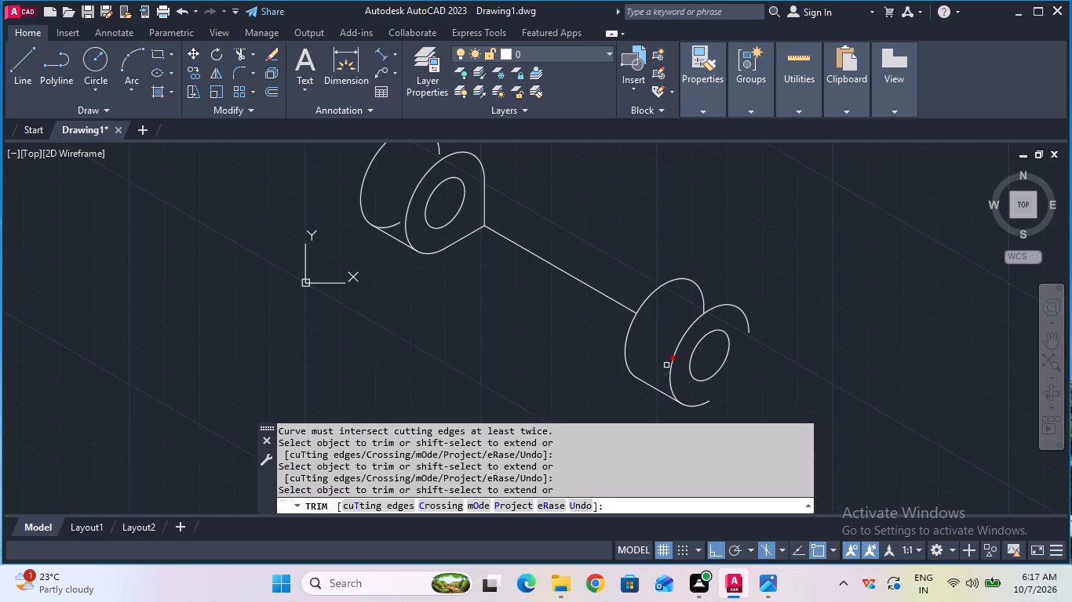
pyautogui.click(665, 375)
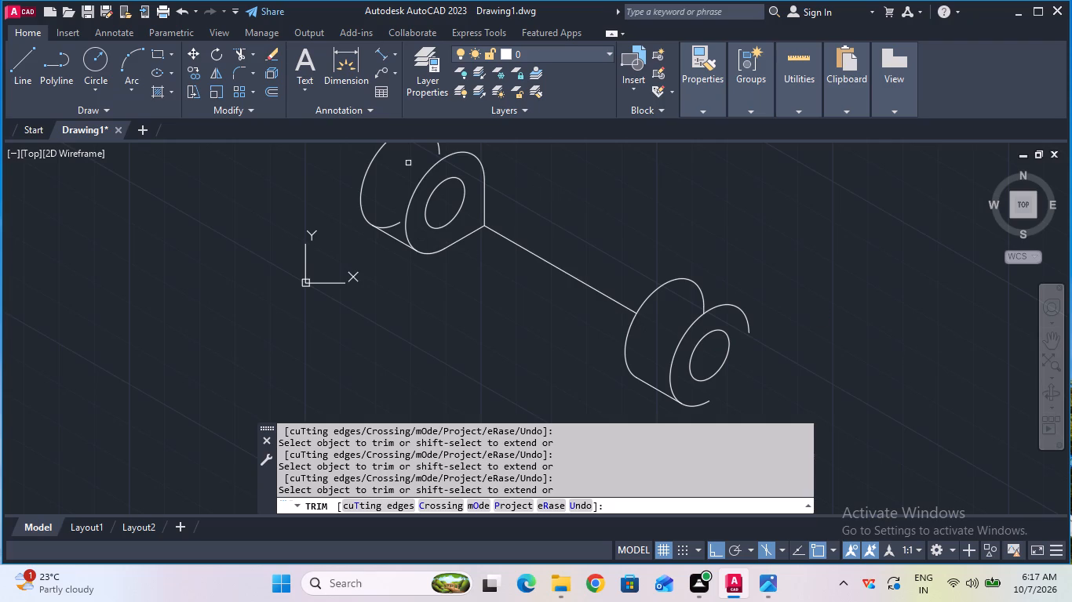
# Trim the bottom portion of the upper arm end's rear arc hidden behind its front face.
pyautogui.click(387, 224)
pyautogui.scroll(1, 396, 219)
pyautogui.scroll(-2, 396, 219)
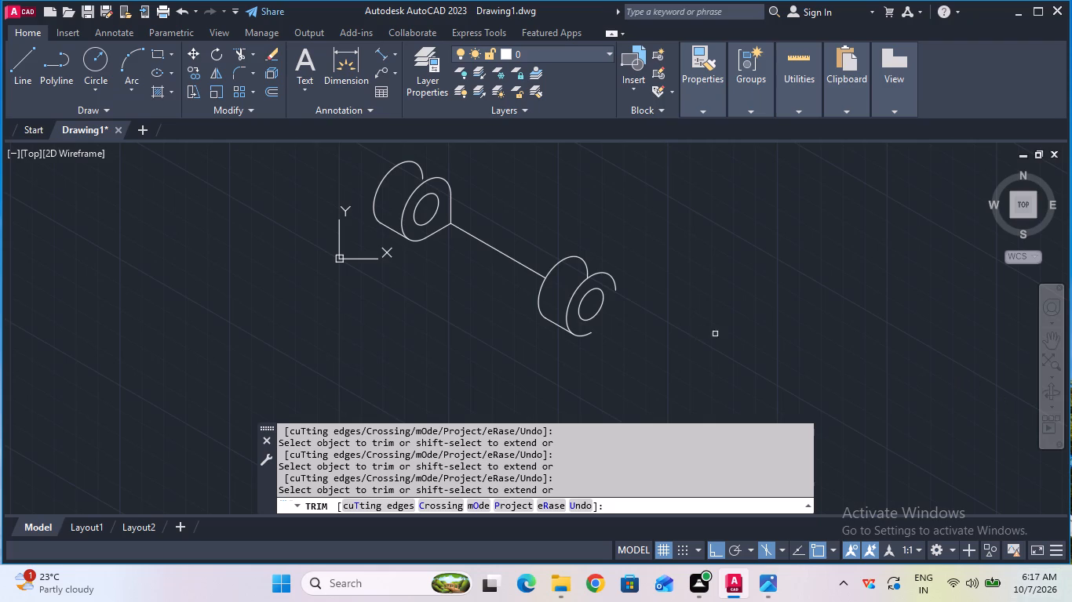
pyautogui.press('Escape')
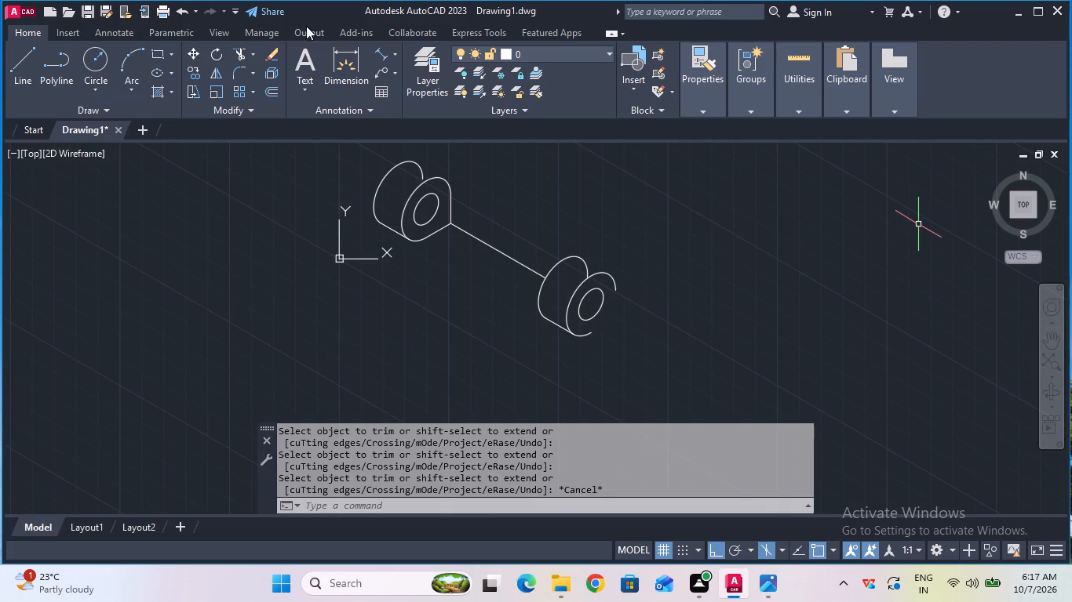
# Close the lower arm end's front face with a 14 mm line from the arc's bottom end along isoplane Top and 14 mm upward along isoplane Right.
pyautogui.doubleClick(10, 92)
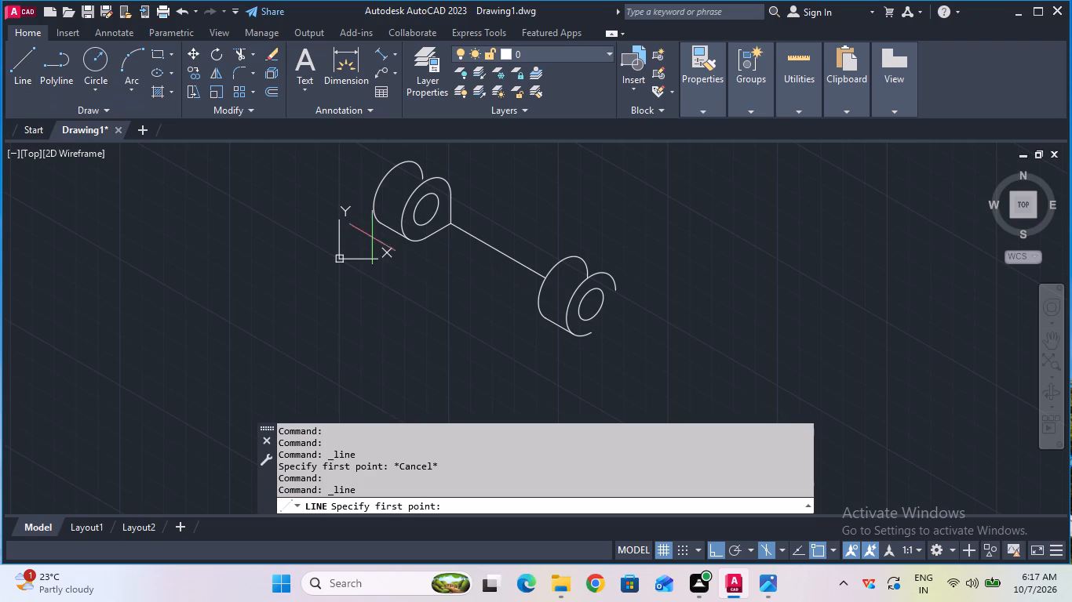
pyautogui.click(593, 333)
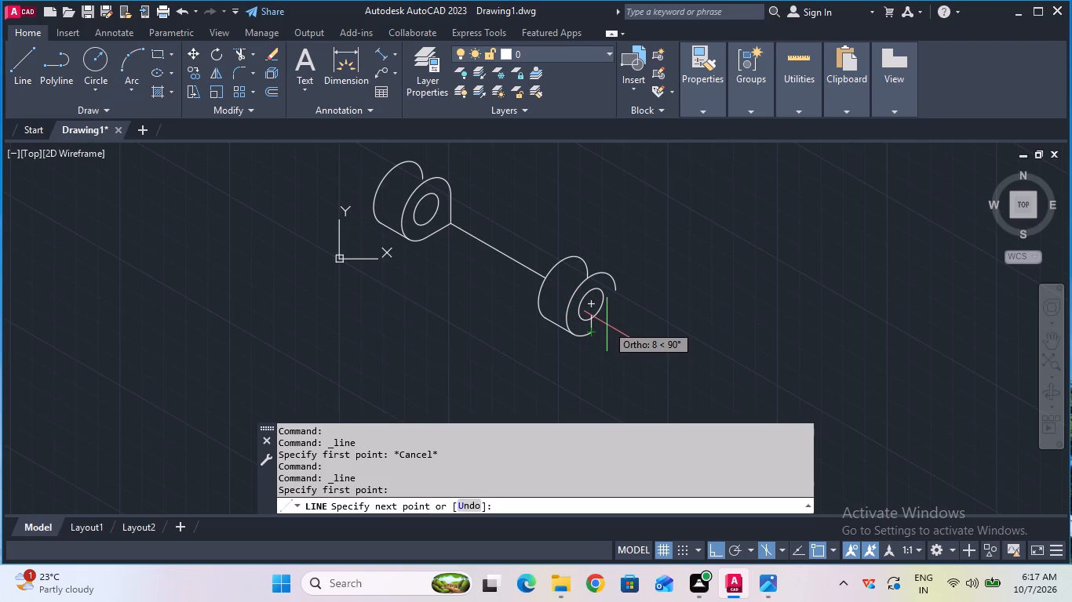
pyautogui.press('F5')
pyautogui.press('1')
pyautogui.press('4')
pyautogui.press('Return')
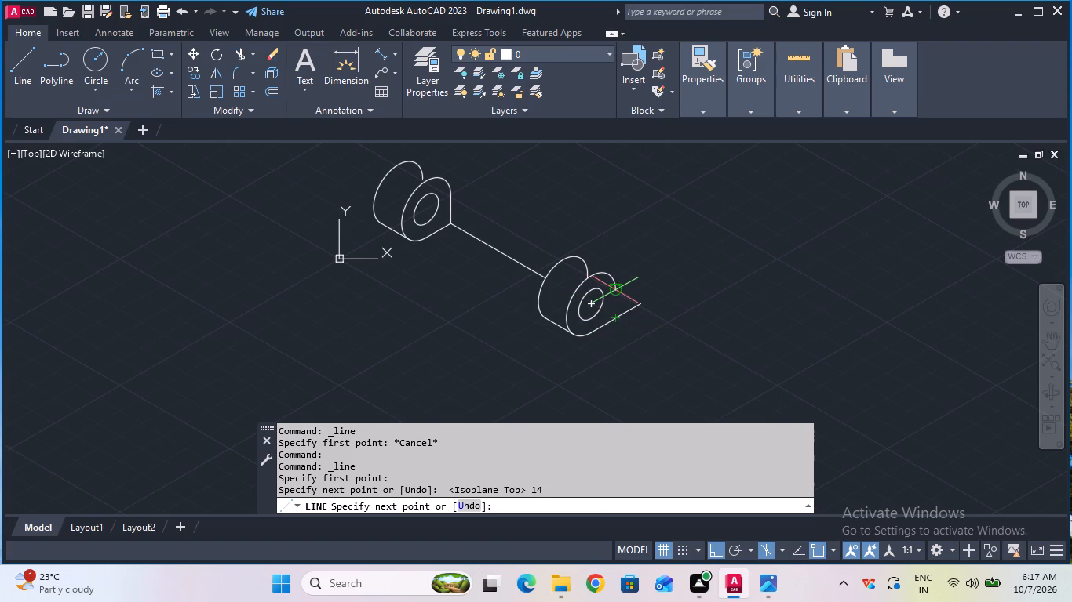
pyautogui.press('F5')
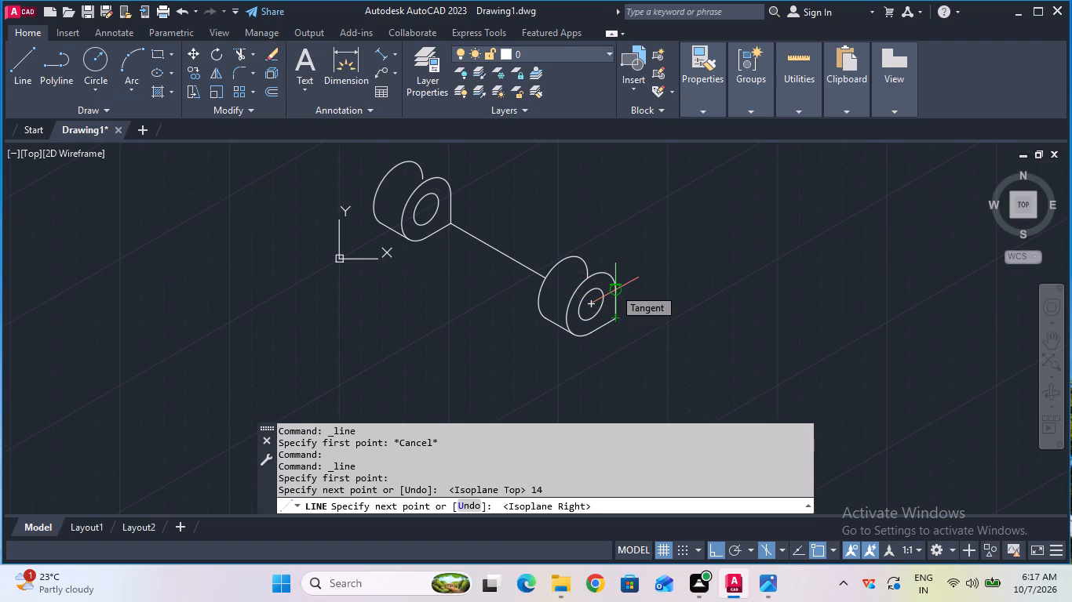
pyautogui.write('15')
pyautogui.press('BackSpace')
pyautogui.press('4')
pyautogui.press('Return')
pyautogui.press('Escape')
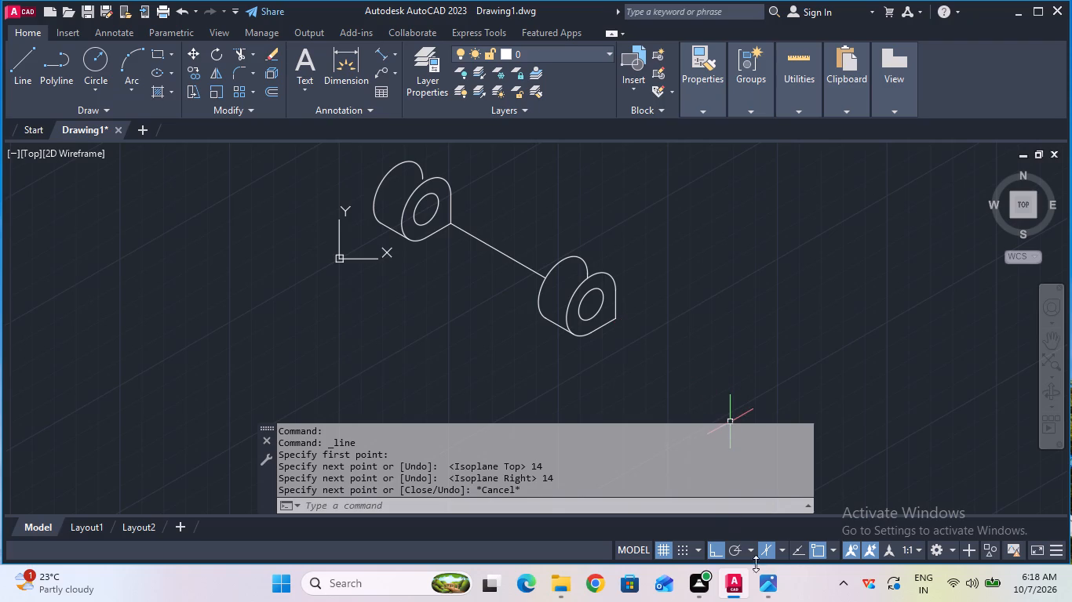
# Switch to the image viewer to consult the bracket's reference image.
pyautogui.click(771, 525)
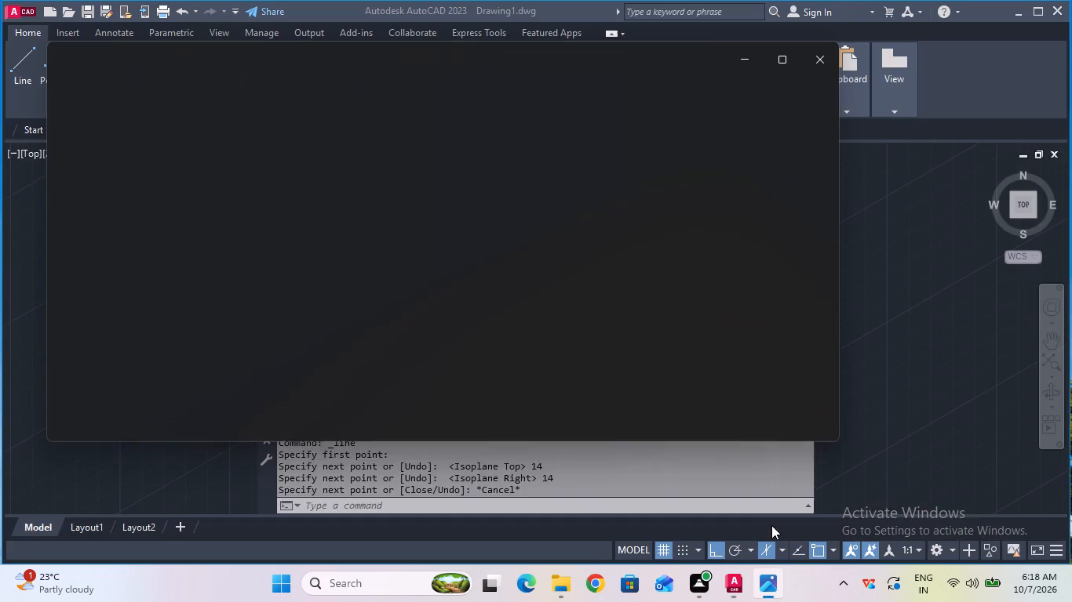
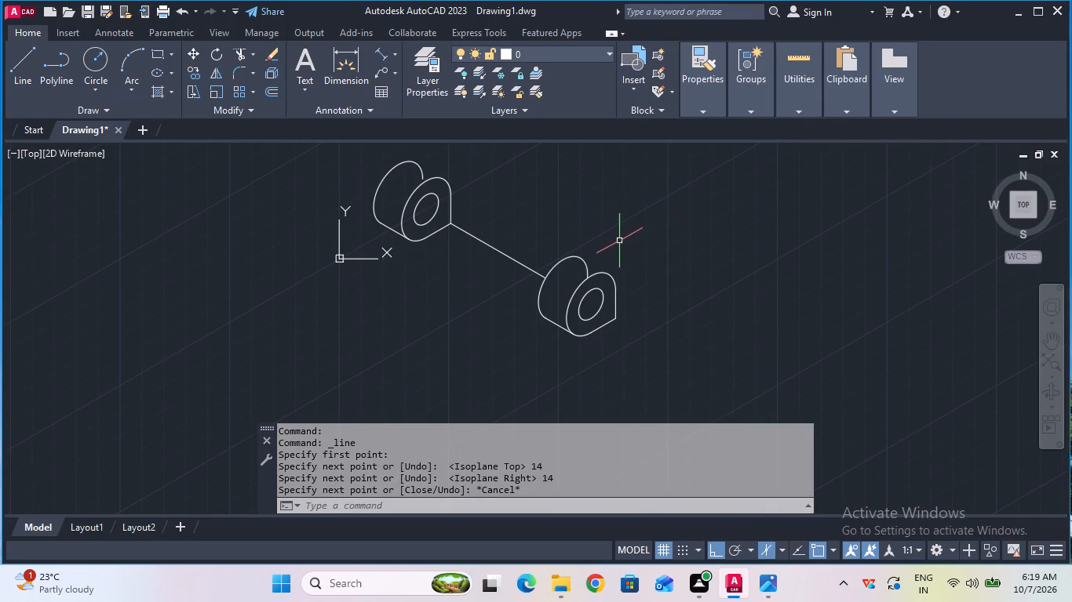
# Check the upper arm end's thickness along its bottom edge with an aligned dimension, without placing it.
pyautogui.scroll(1, 612, 248)
pyautogui.scroll(-1, 612, 248)
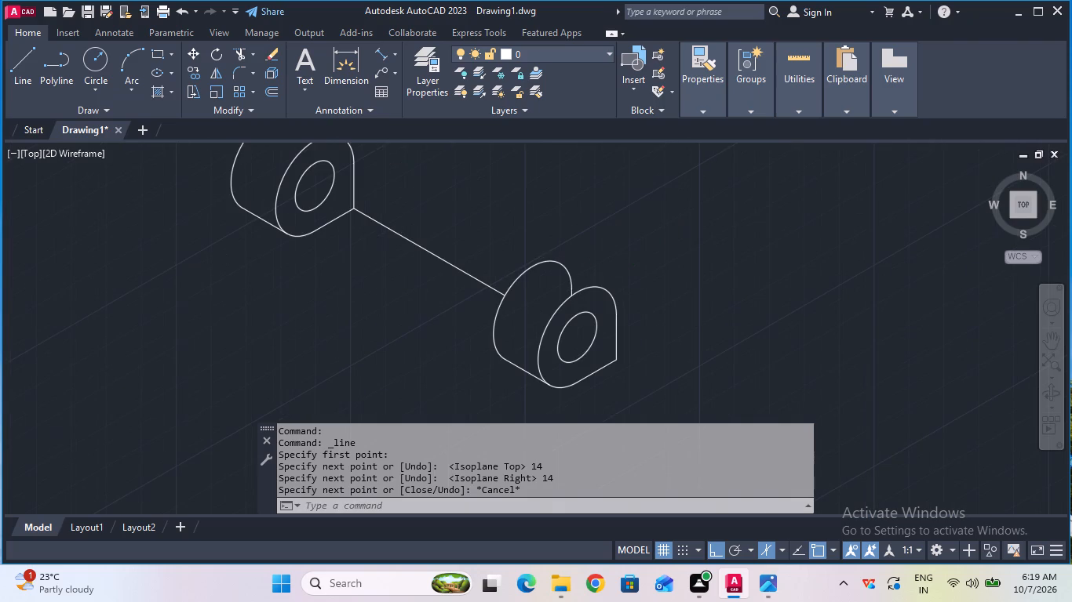
pyautogui.click(1045, 339)
pyautogui.moveTo(601, 213); pyautogui.dragTo(607, 246)
pyautogui.press('Escape')
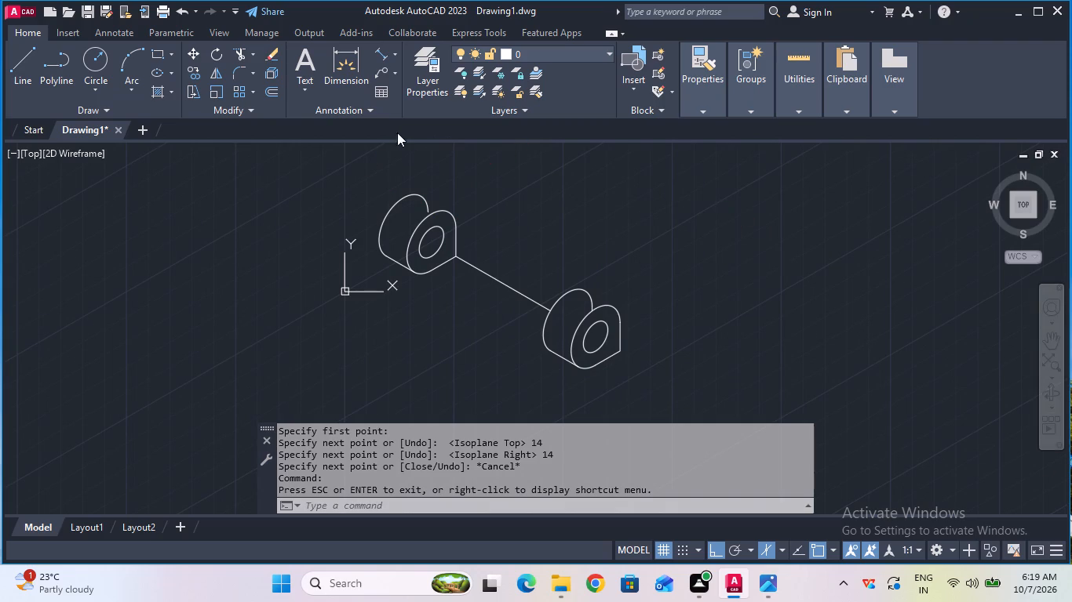
pyautogui.click(373, 51)
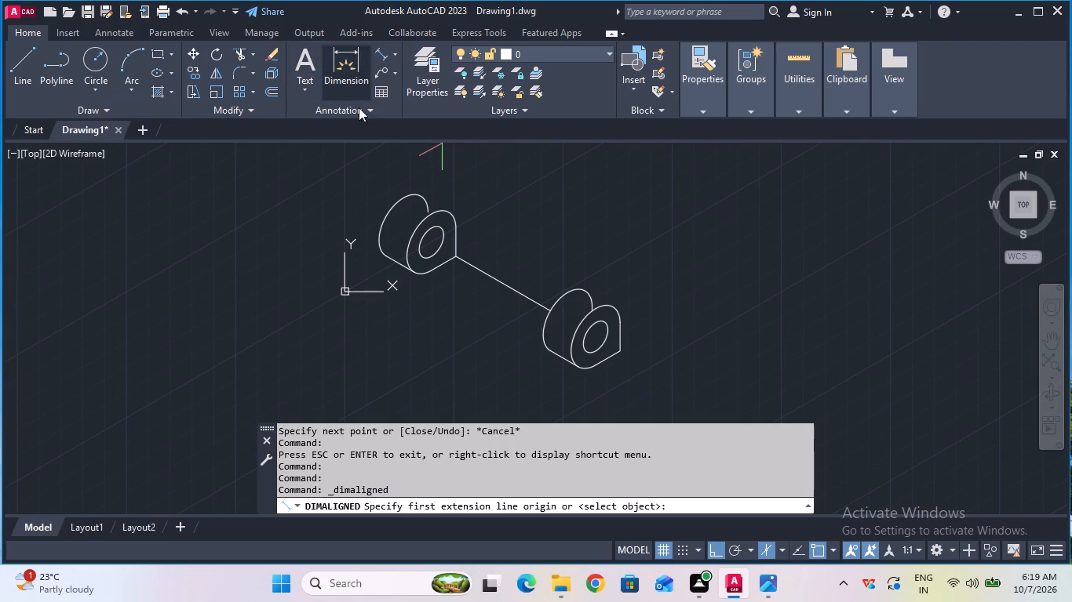
pyautogui.click(384, 251)
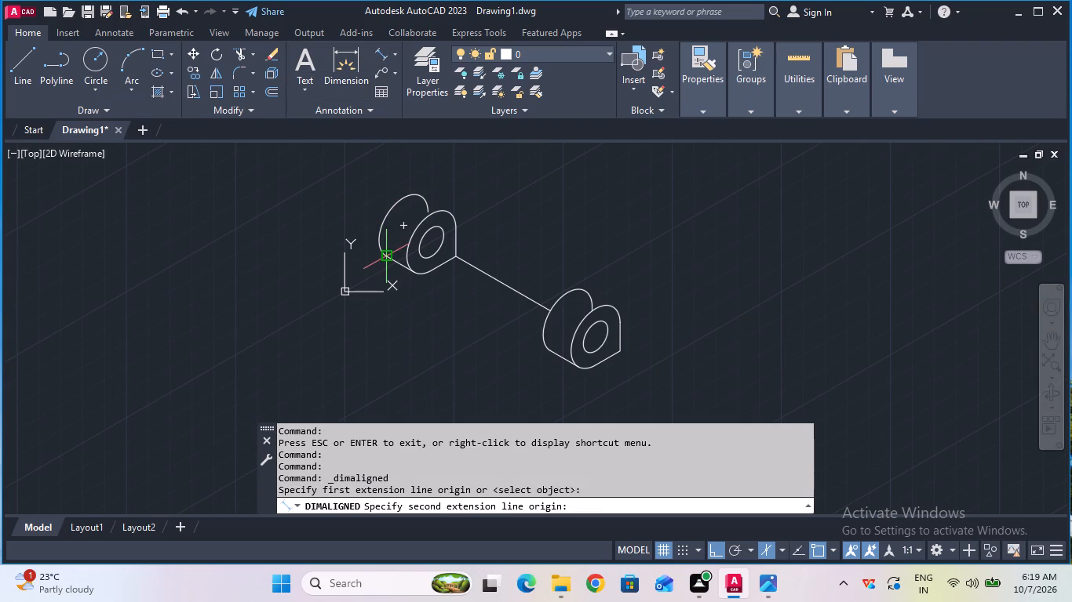
pyautogui.click(417, 274)
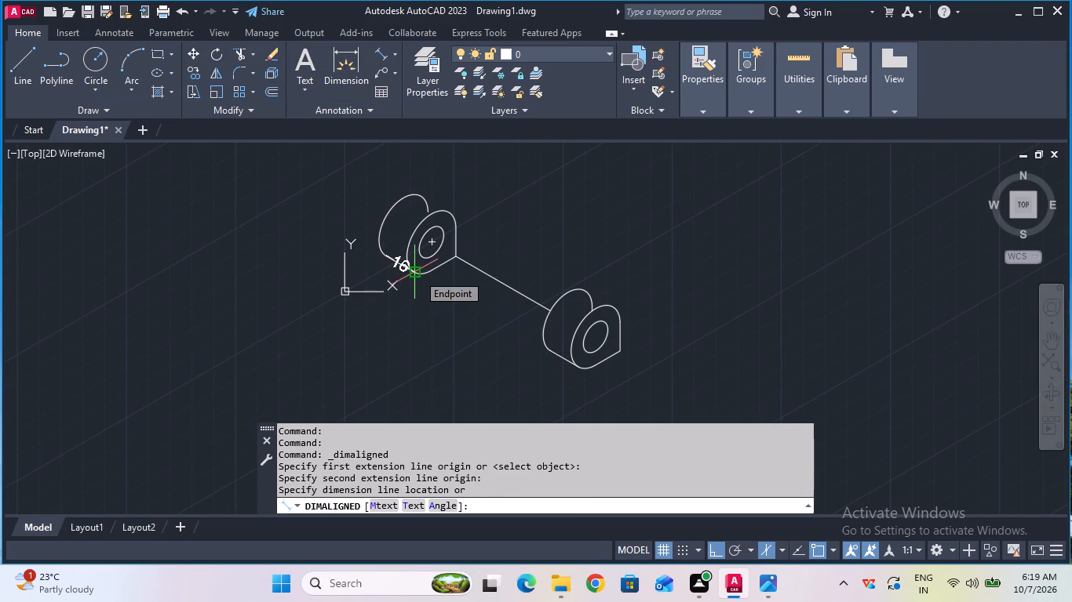
pyautogui.press('Escape')
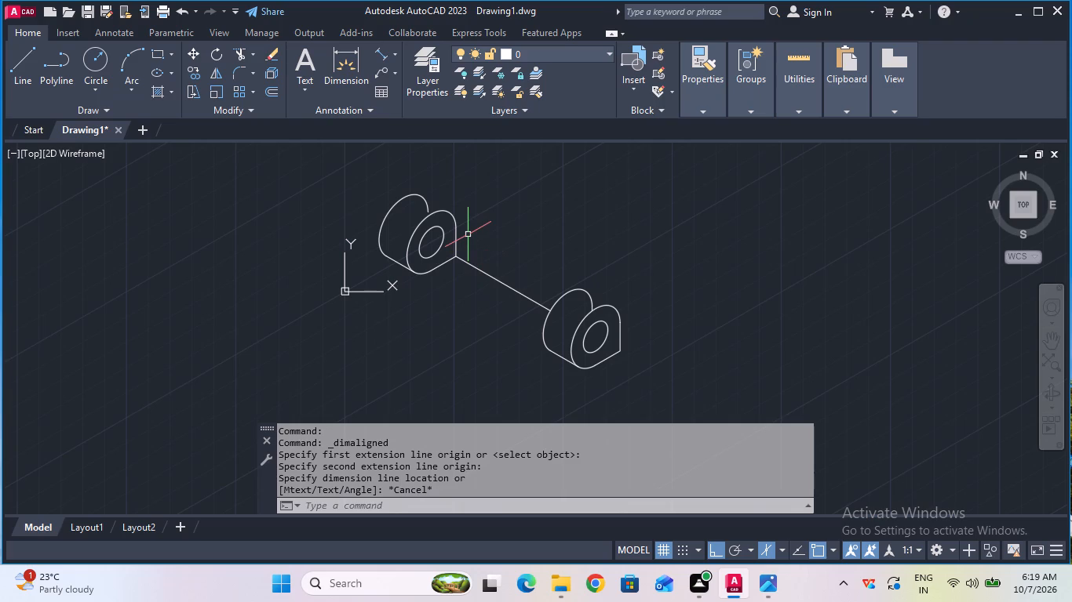
# Switch to the image viewer and examine the reference image for the bracket's arm, base and boss dimensions.
pyautogui.click(762, 591)
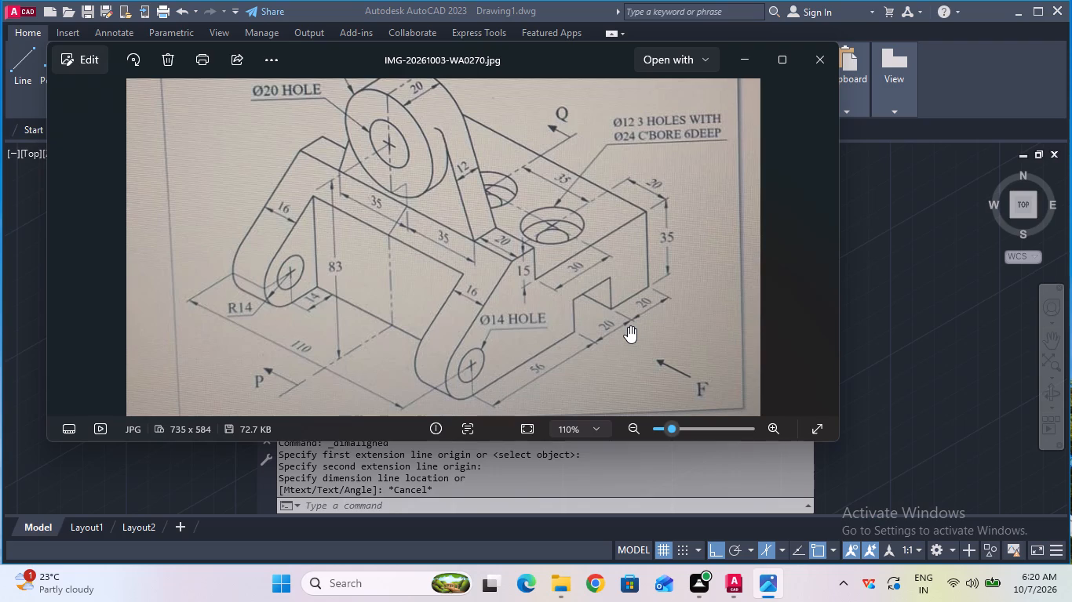
pyautogui.scroll(1, 445, 169)
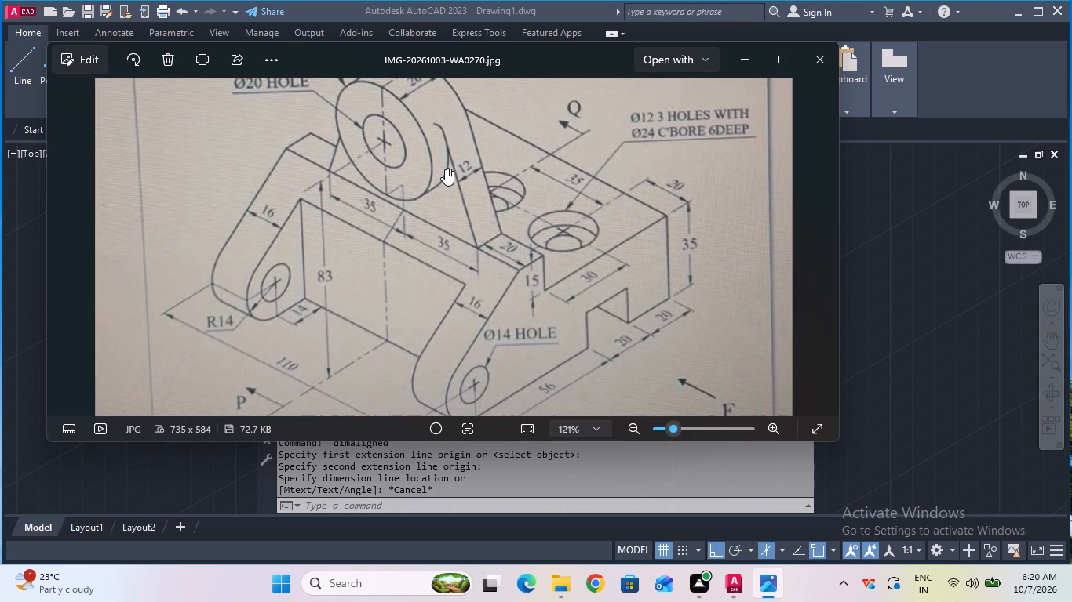
pyautogui.scroll(-3, 445, 169)
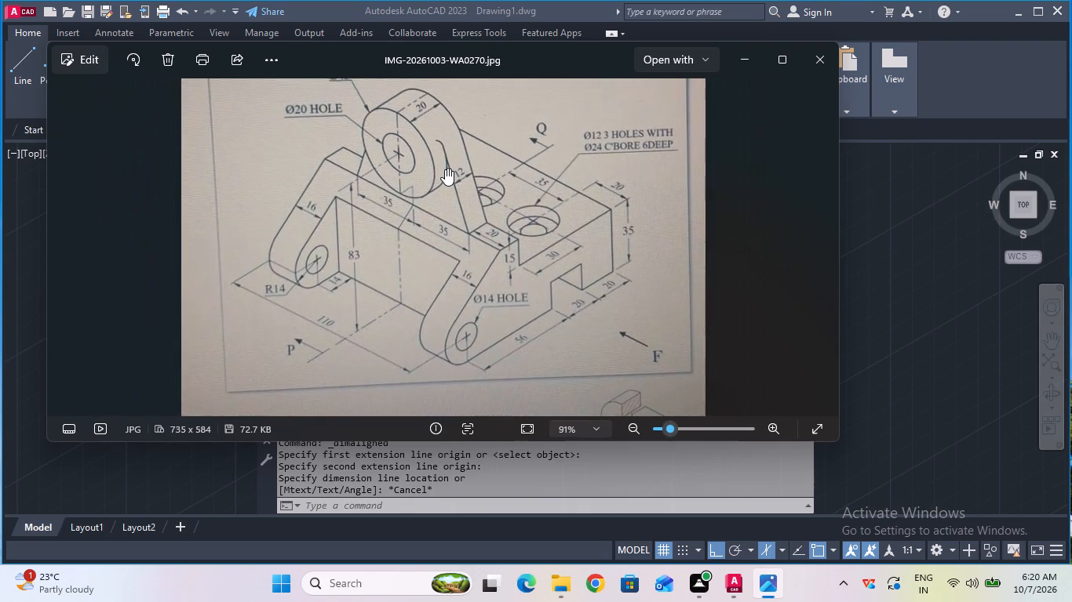
pyautogui.scroll(-1, 445, 169)
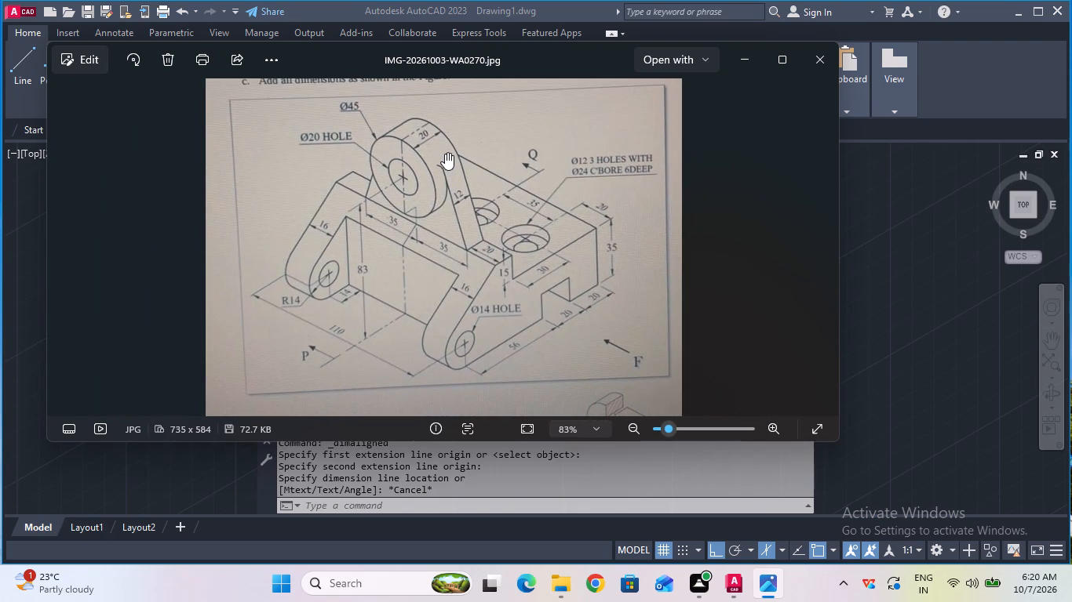
pyautogui.scroll(1, 445, 153)
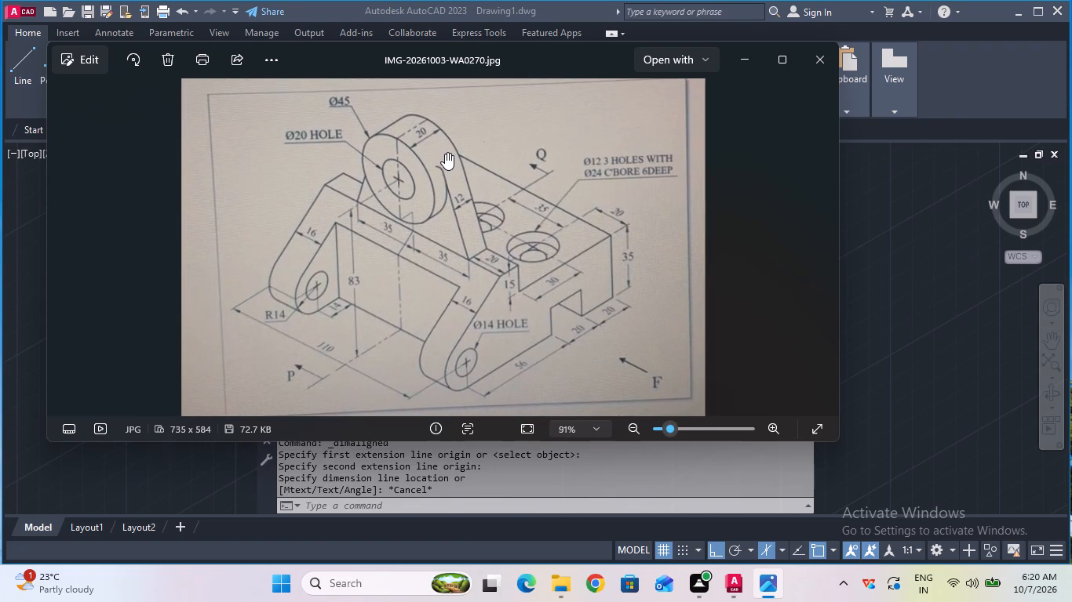
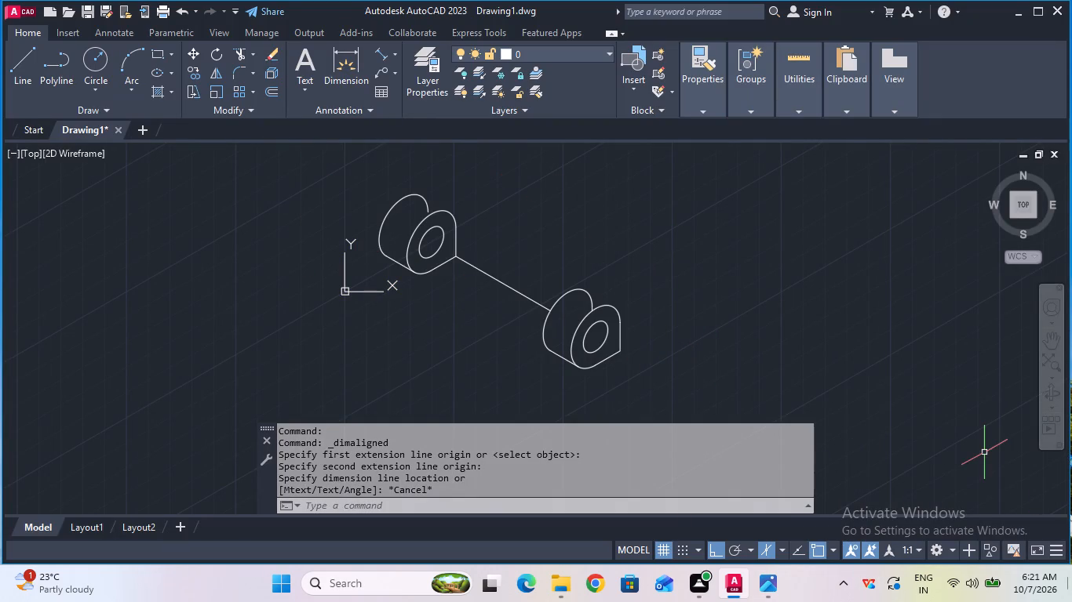
# Trim away the short straight edge at the bottom of the lower arm end's front face.
pyautogui.click(230, 50)
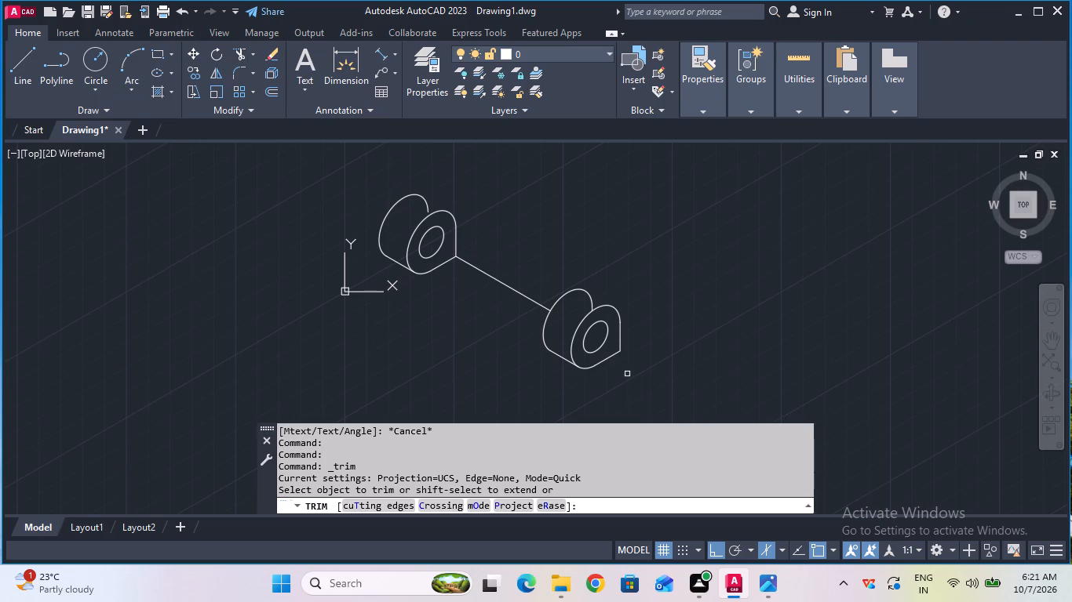
pyautogui.click(611, 357)
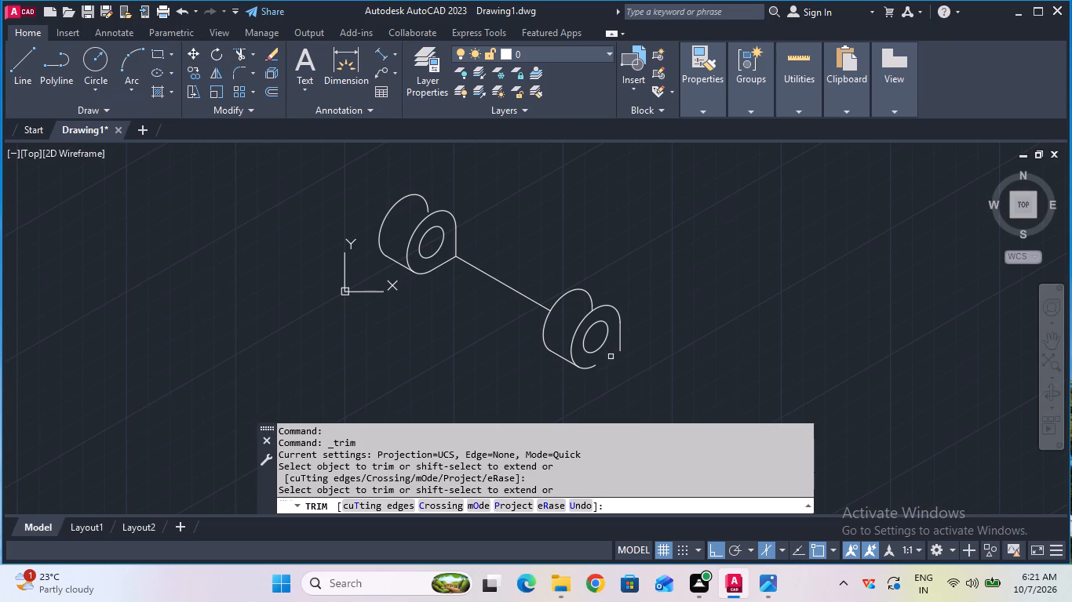
pyautogui.press('Escape')
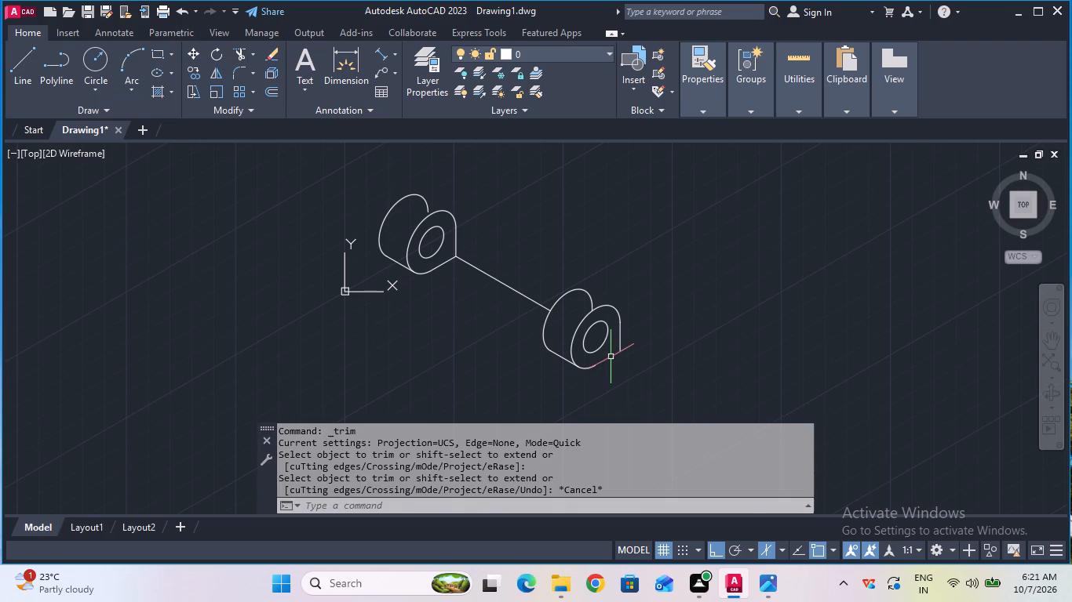
# Draw a 56 mm line from the lower arm end's bottom arc endpoint, rising along the 30° isometric axis away from the arm.
pyautogui.click(16, 75)
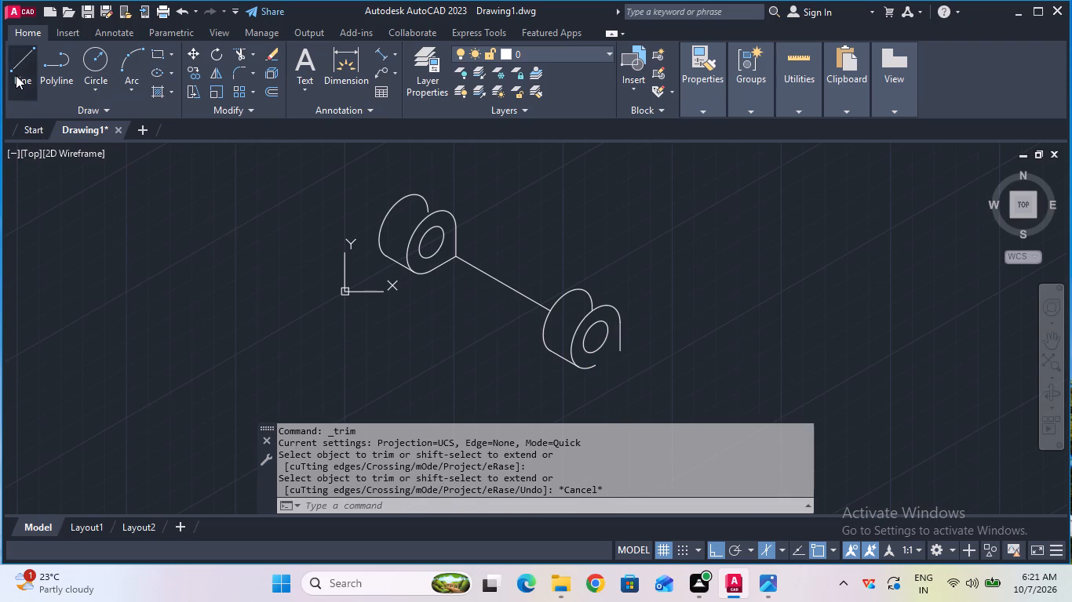
pyautogui.click(600, 368)
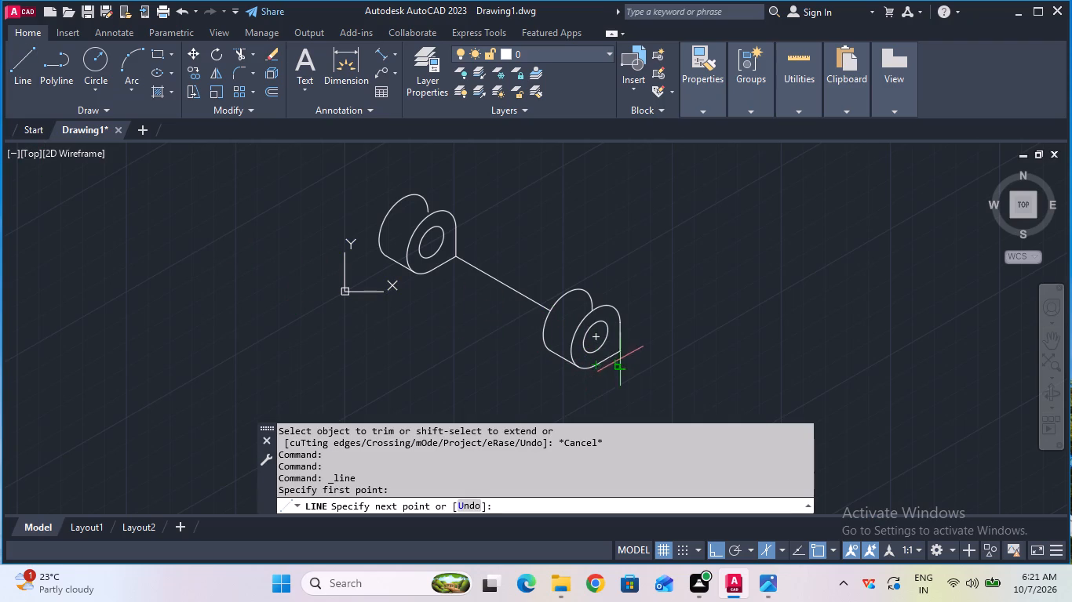
pyautogui.write('56')
pyautogui.press('Return')
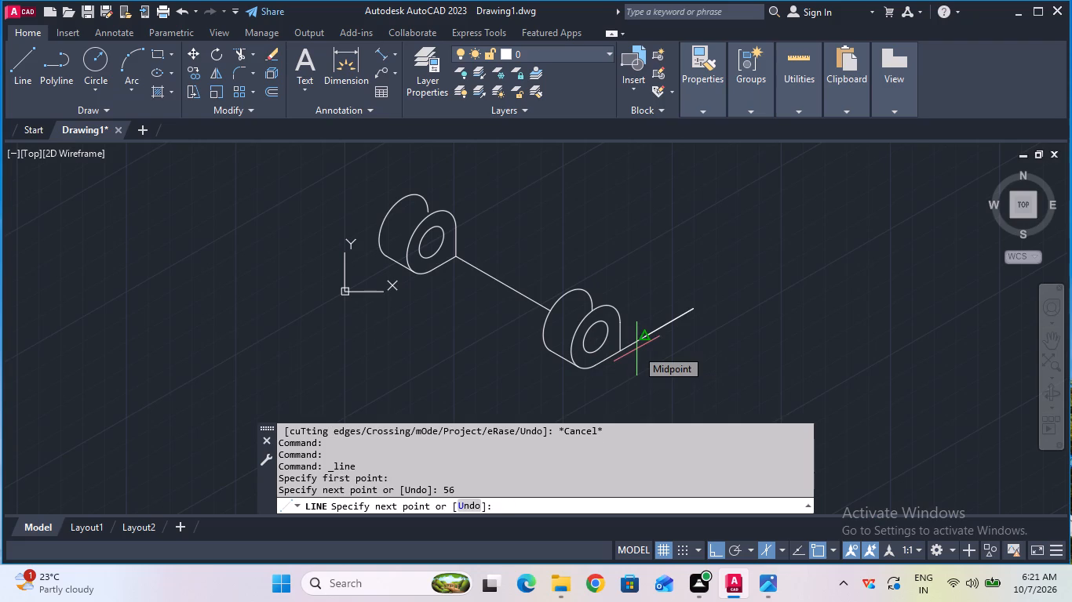
pyautogui.press('Escape')
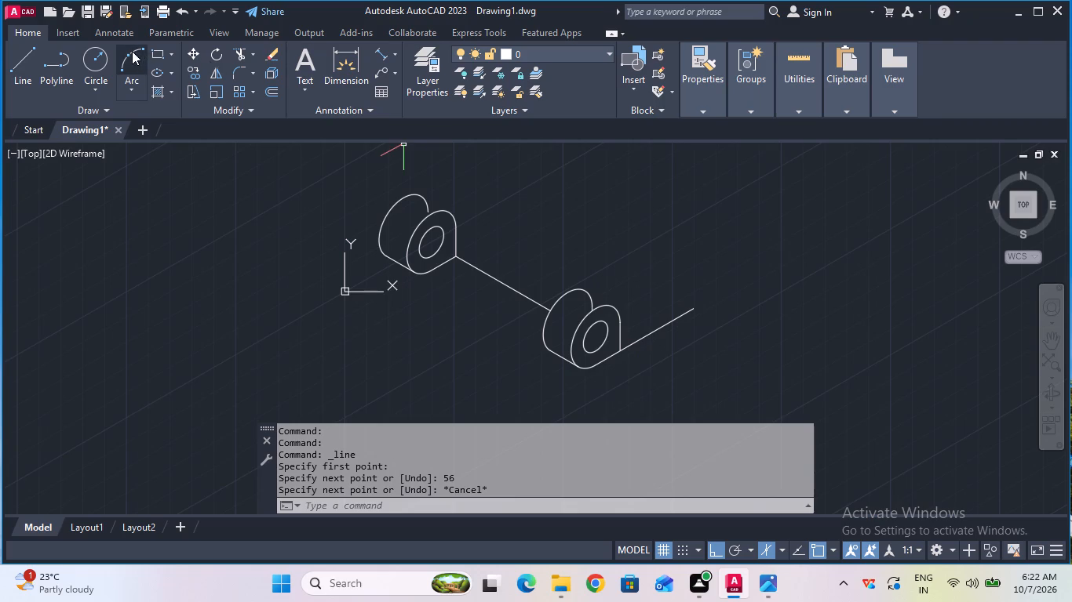
pyautogui.click(246, 53)
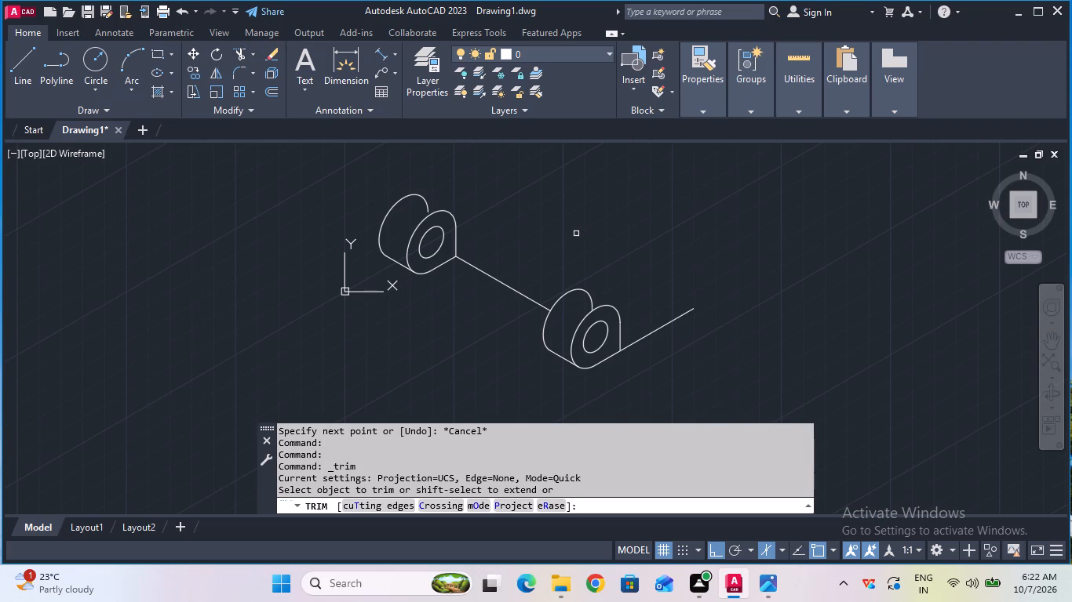
pyautogui.press('Escape')
# Extend the base edge with a 40 mm line from the far end of the 56 mm line, along the same isometric axis.
pyautogui.click(8, 71)
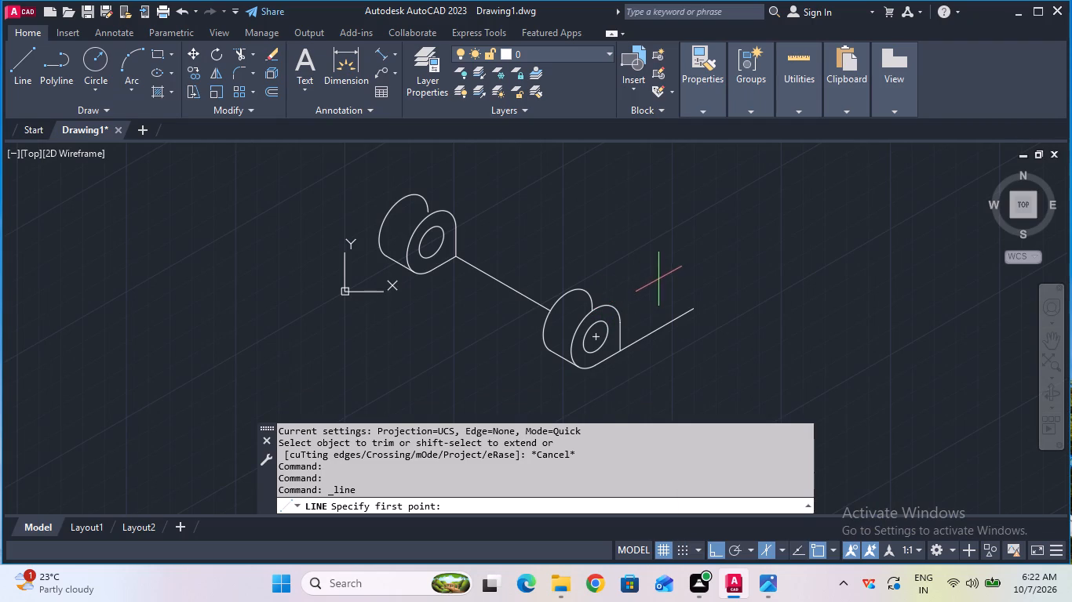
pyautogui.click(693, 308)
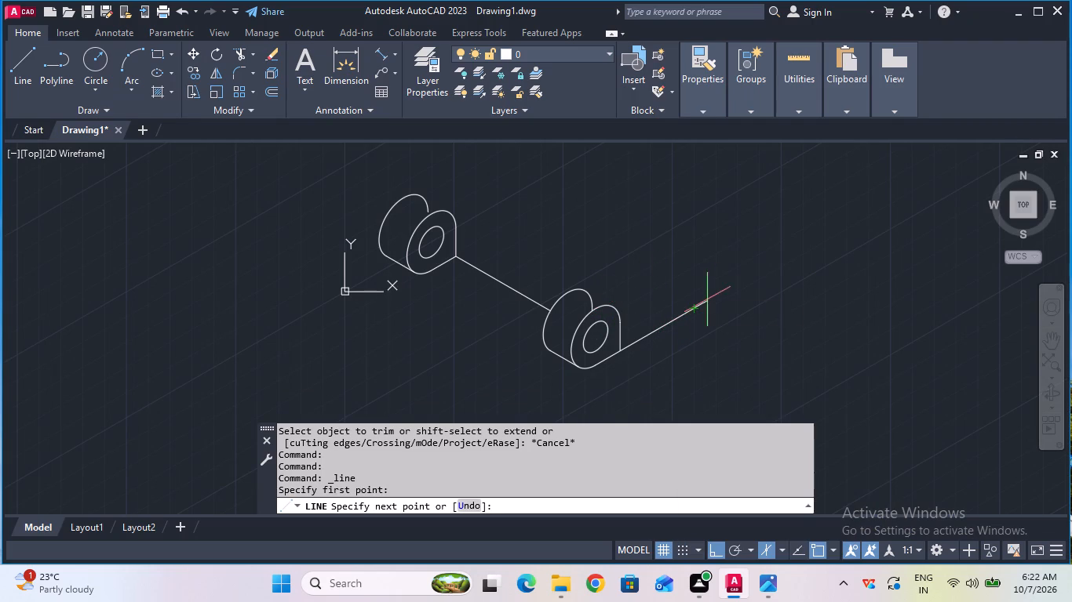
pyautogui.write('40')
pyautogui.press('Return')
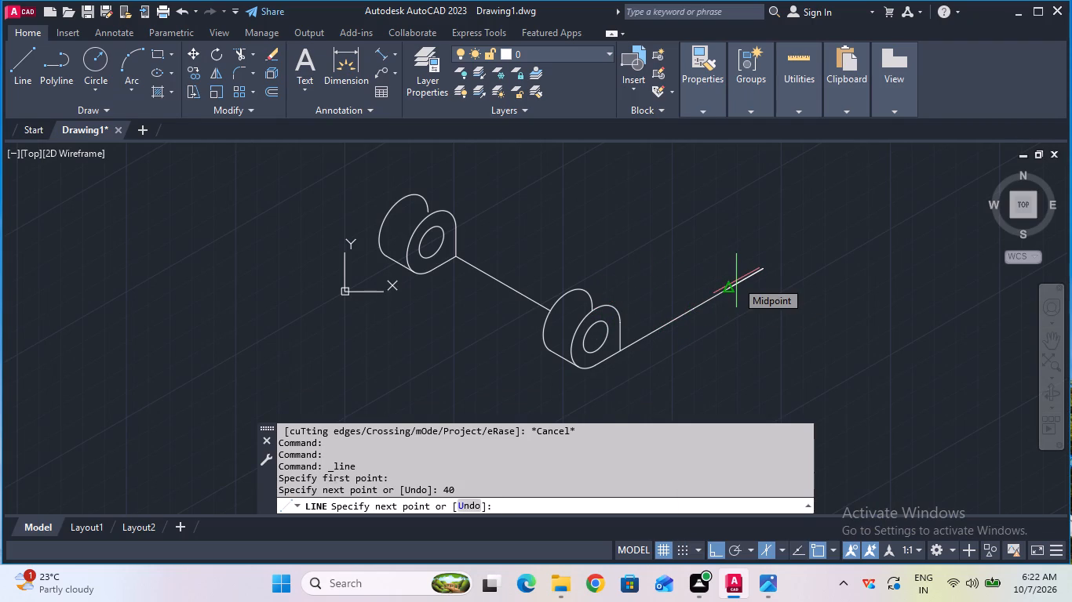
pyautogui.press('Escape')
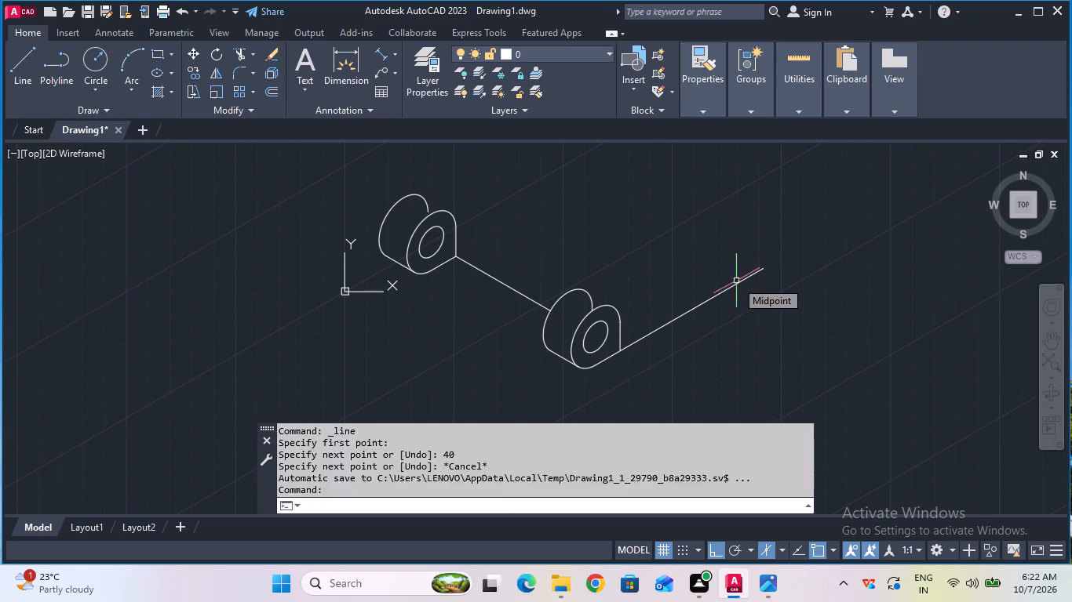
# Check the full length of the combined base edge with an aligned dimension, without placing it.
pyautogui.click(377, 51)
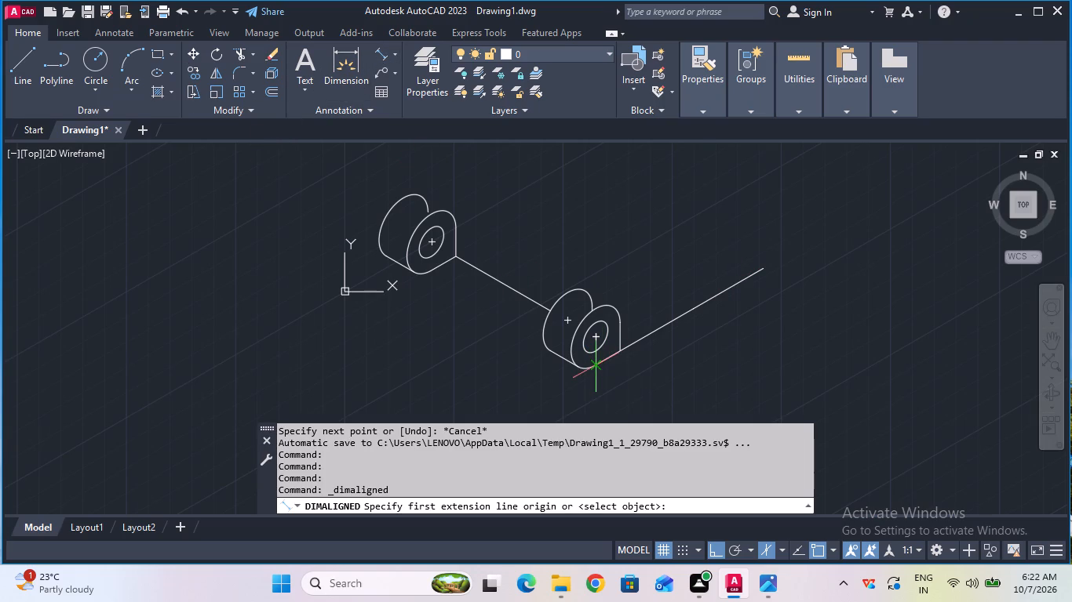
pyautogui.click(600, 370)
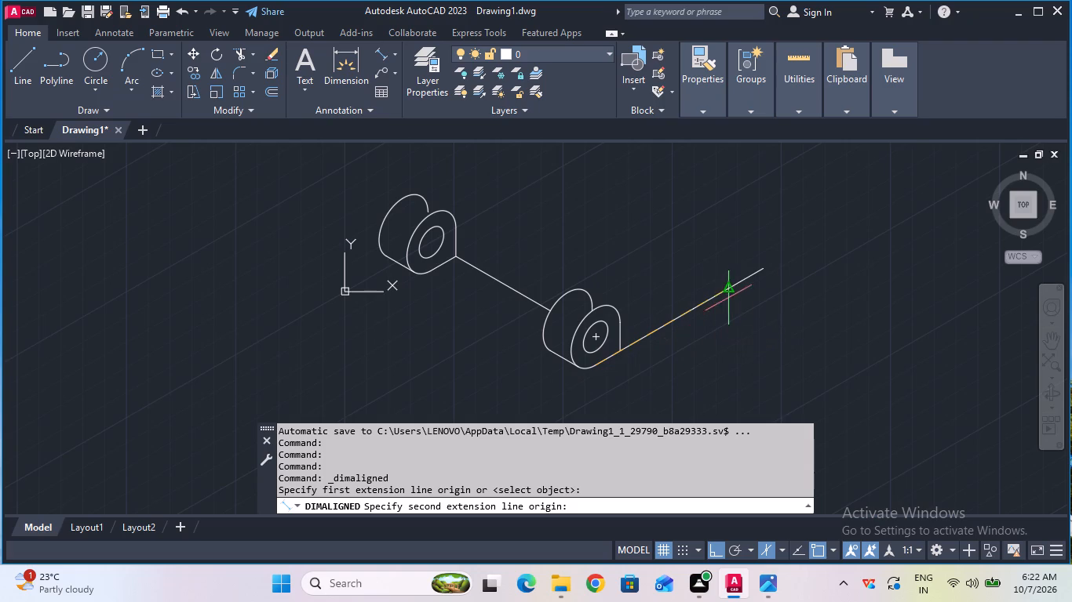
pyautogui.click(768, 270)
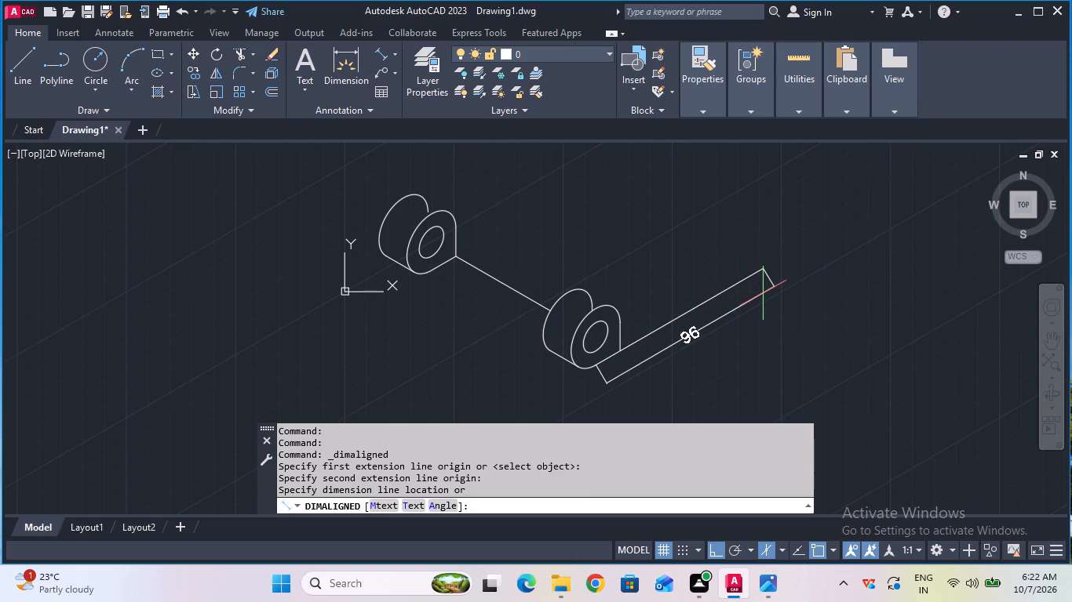
pyautogui.press('Escape')
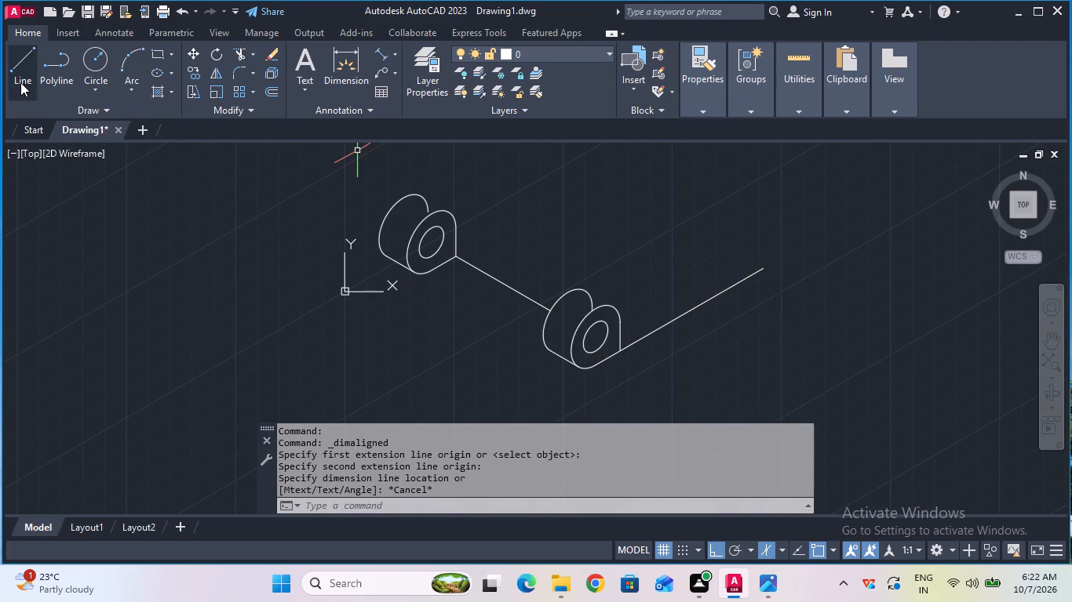
# Draw a 35 mm vertical line upward from the far end of the base edge.
pyautogui.click(19, 82)
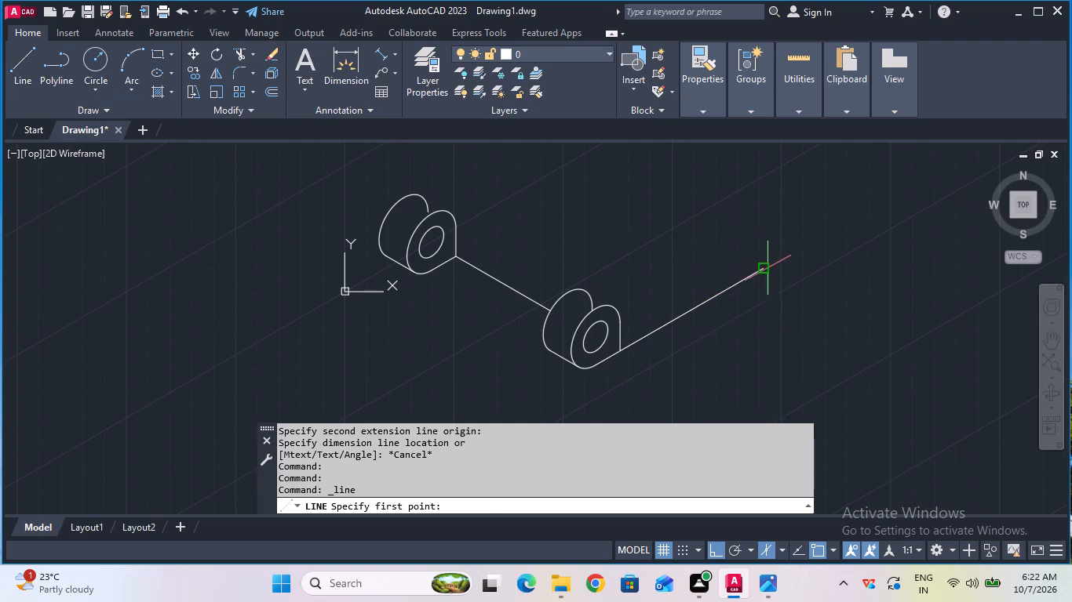
pyautogui.click(768, 268)
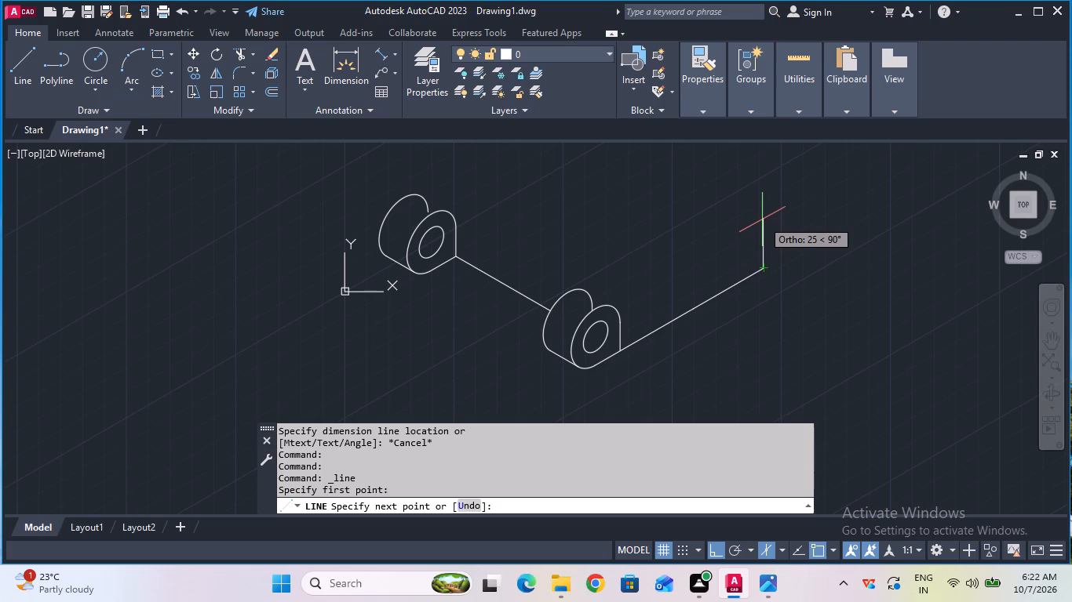
pyautogui.scroll(-1, 762, 219)
pyautogui.scroll(1, 762, 219)
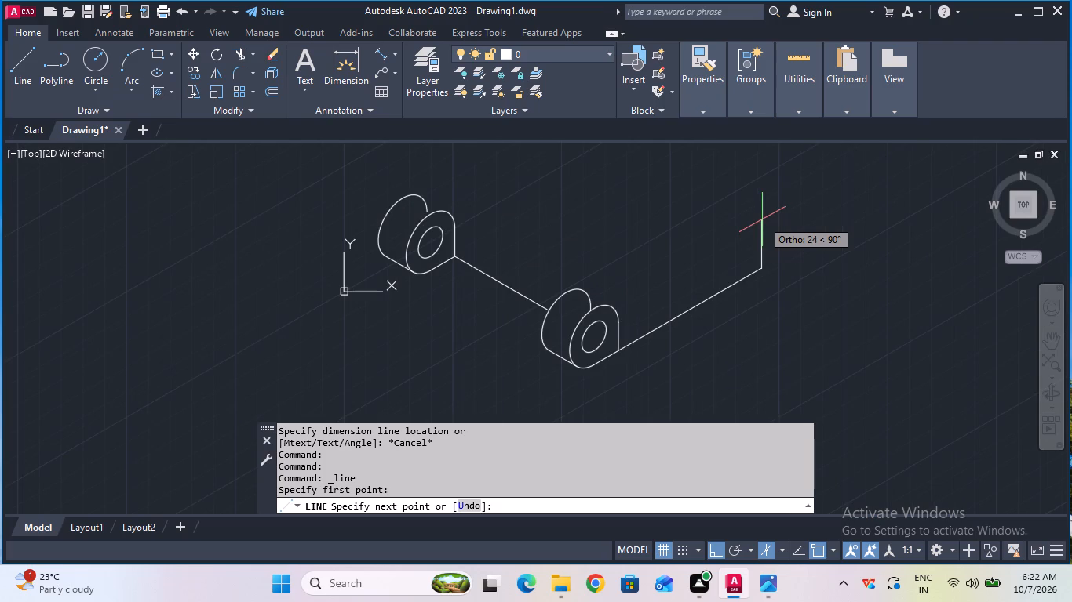
pyautogui.moveTo(762, 219); pyautogui.dragTo(765, 256, button='middle')
pyautogui.scroll(1, 762, 219)
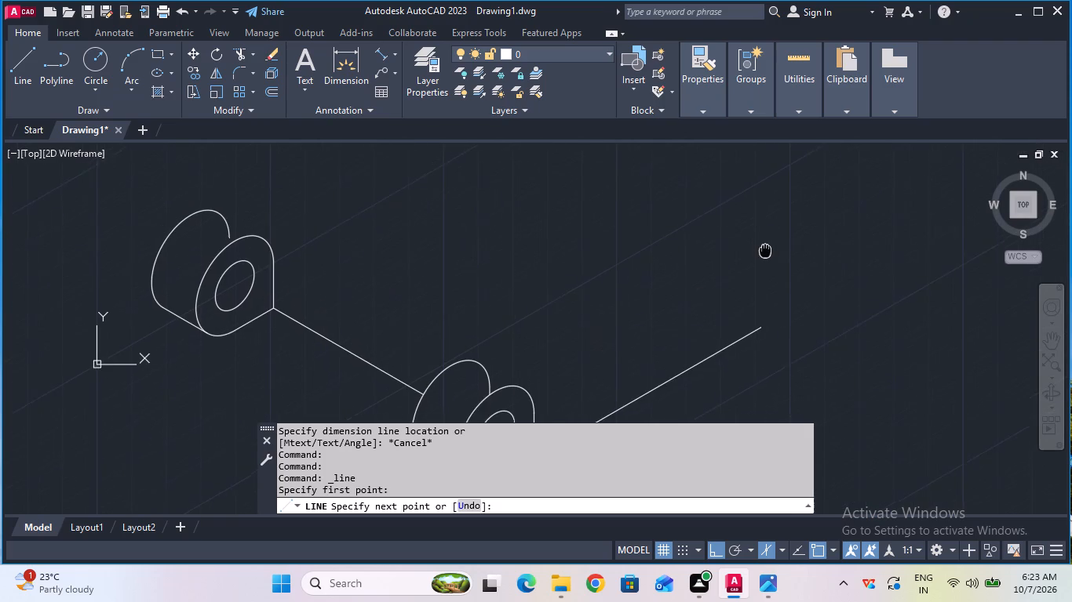
pyautogui.moveTo(765, 256); pyautogui.dragTo(766, 268, button='middle')
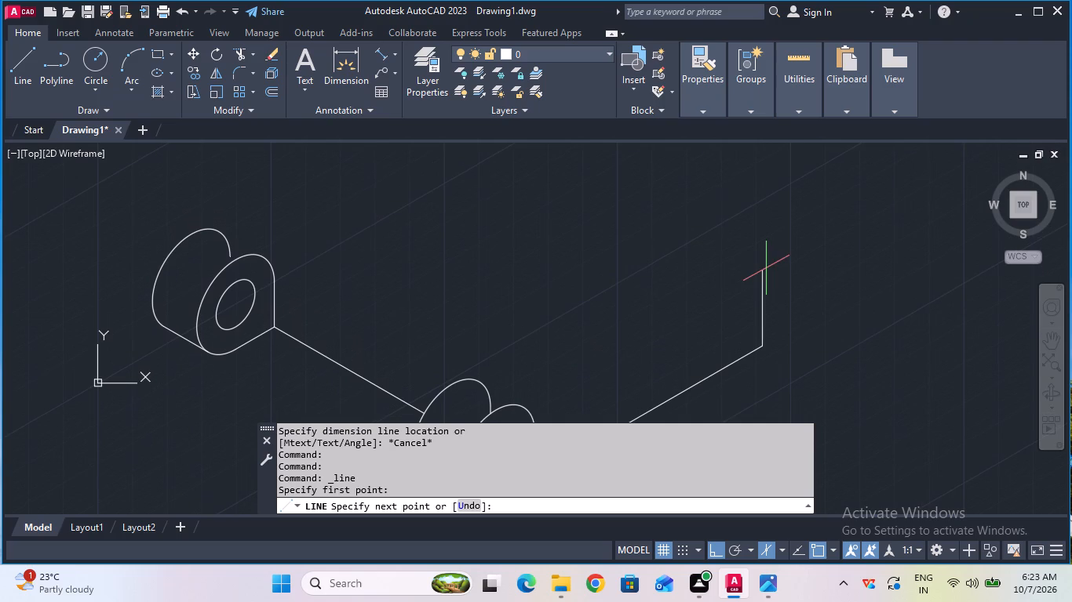
pyautogui.press('3')
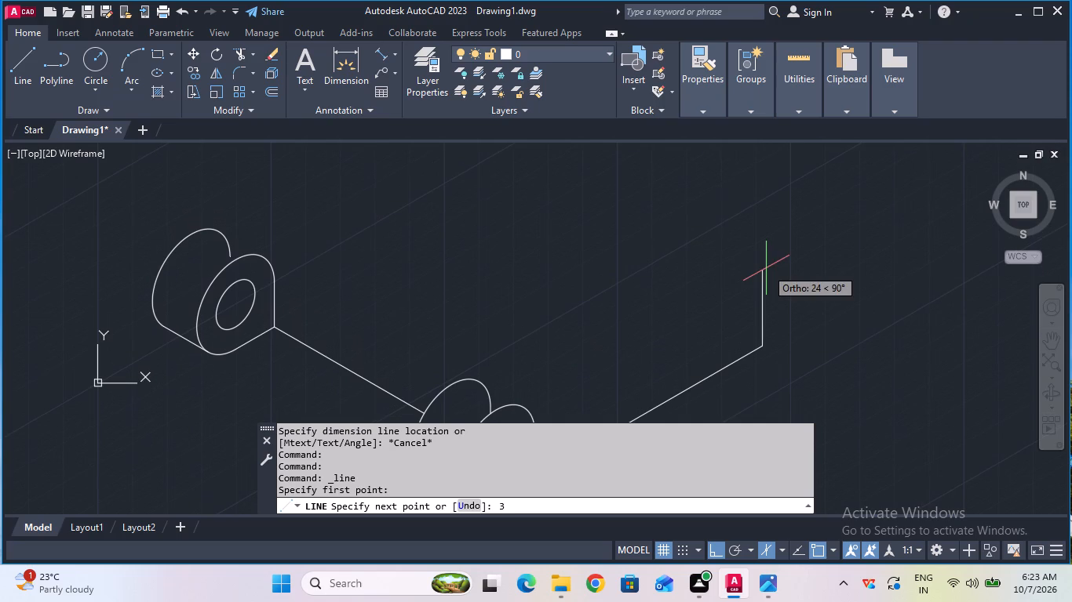
pyautogui.press('5')
pyautogui.press('Return')
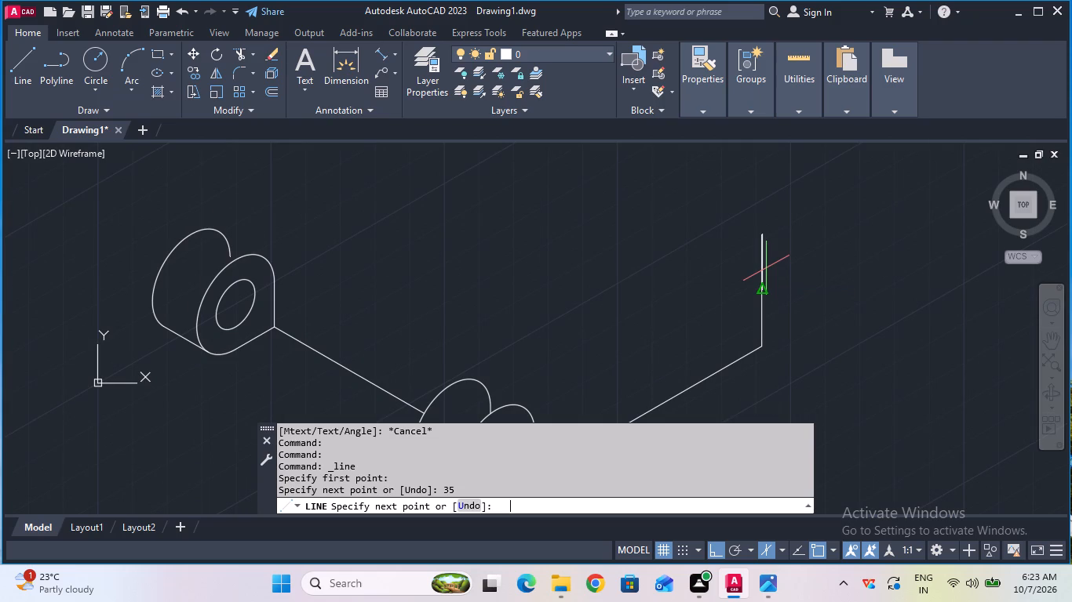
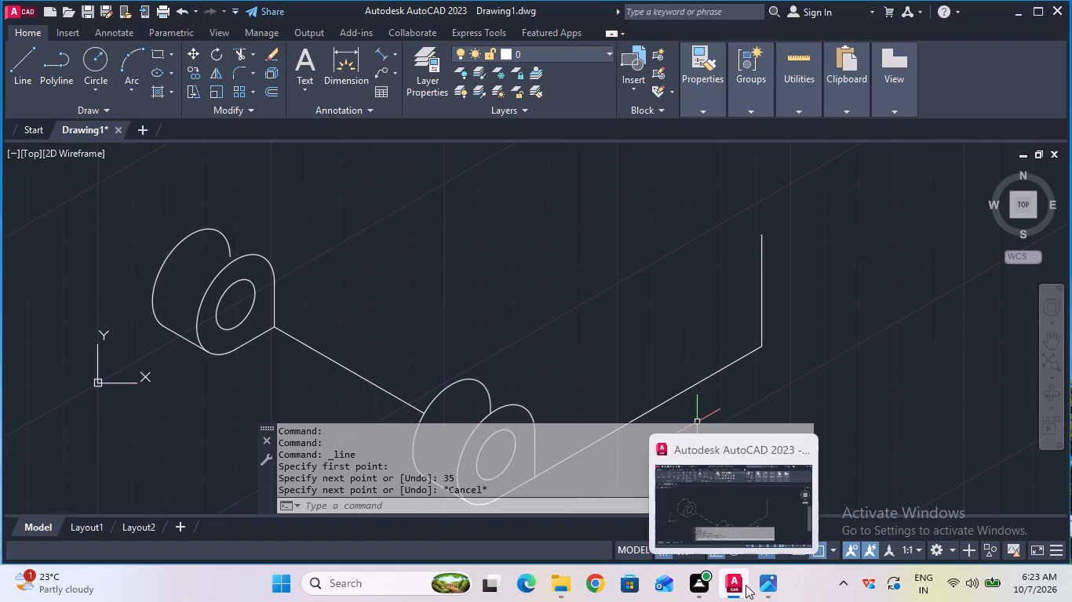
# Check the length of the vertical line at the base's far end with an aligned dimension, without placing it.
pyautogui.click(379, 54)
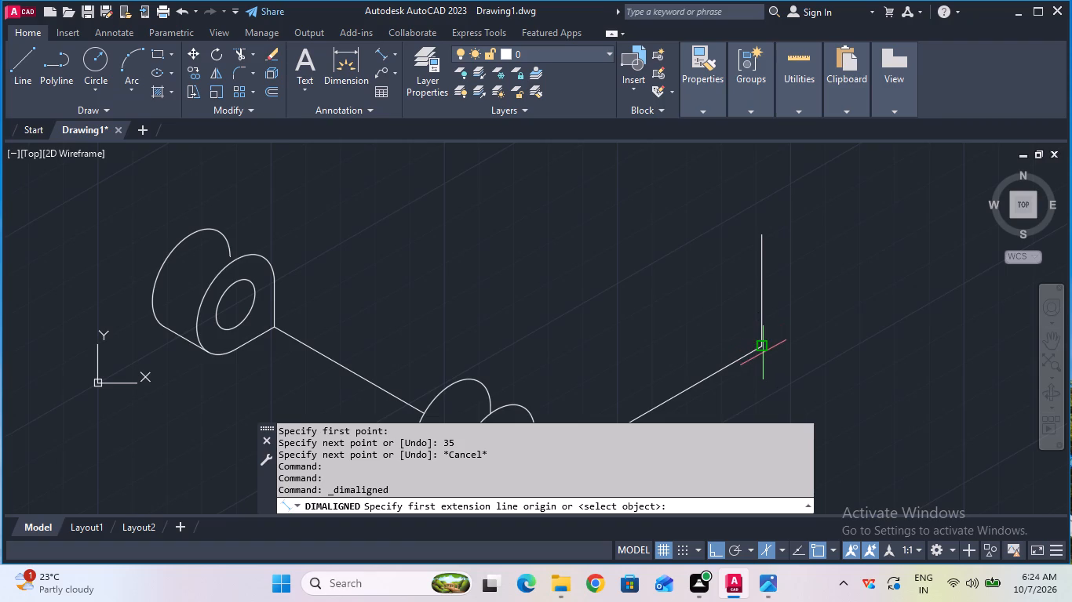
pyautogui.click(763, 347)
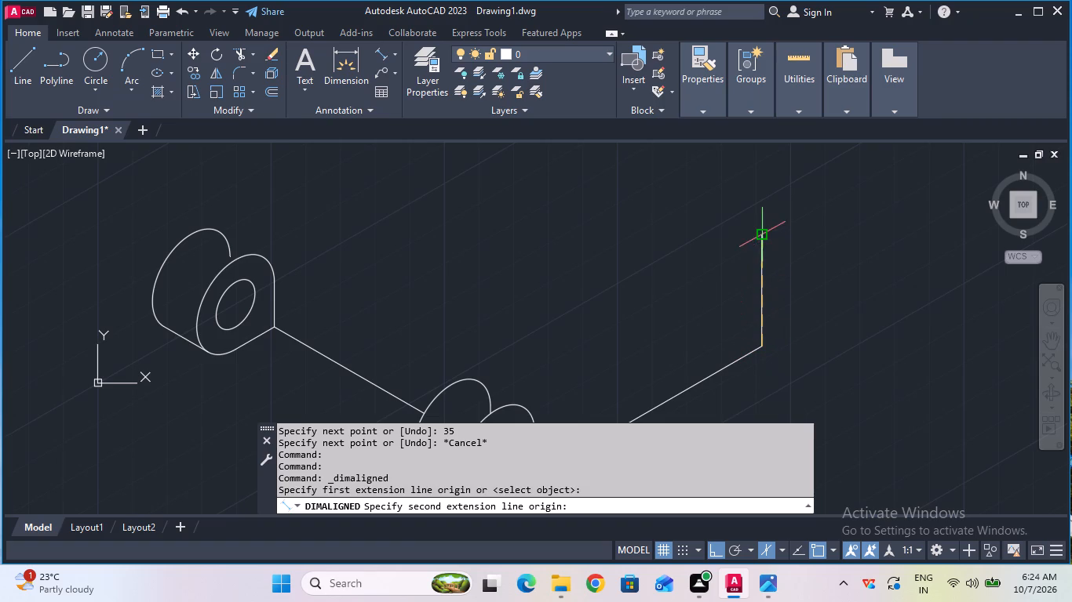
pyautogui.click(763, 238)
pyautogui.press('Escape')
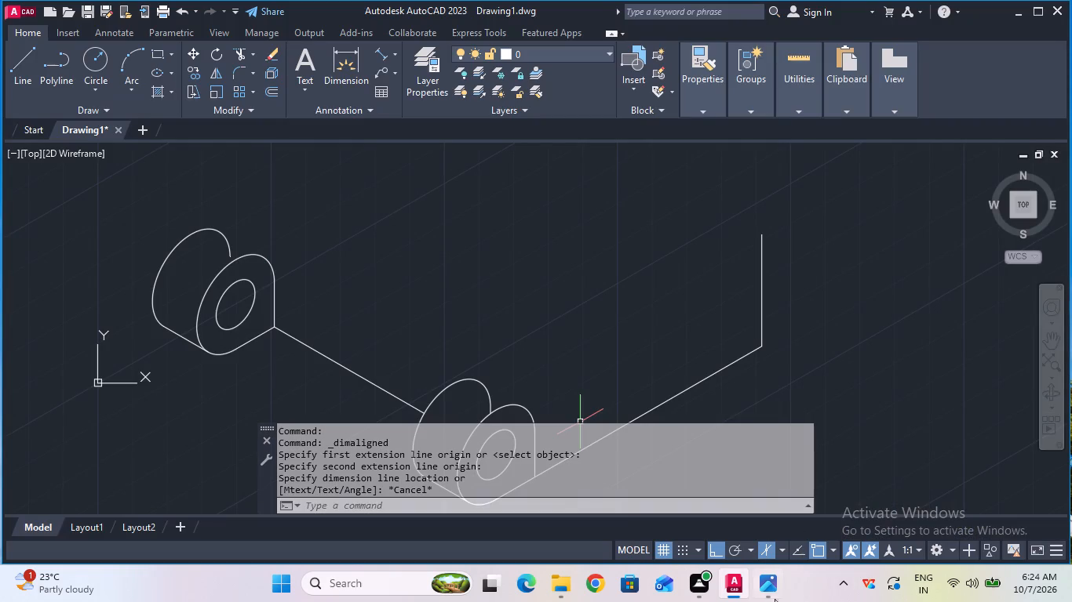
# Consult the reference image, and draw a 60 mm line at 210° from the vertical line's top end, back toward the arm.
pyautogui.click(769, 522)
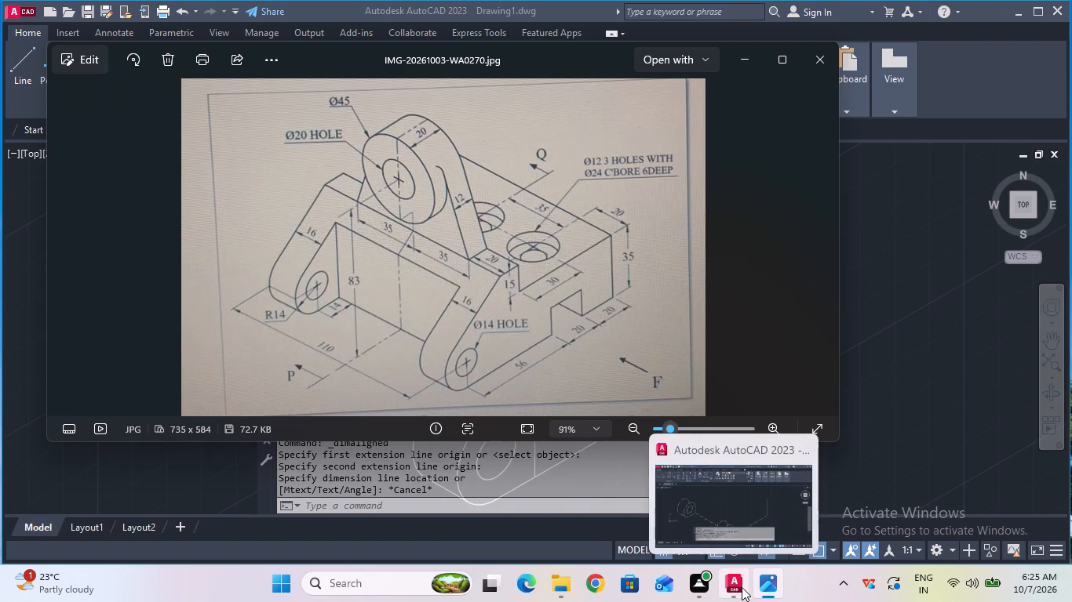
pyautogui.click(731, 511)
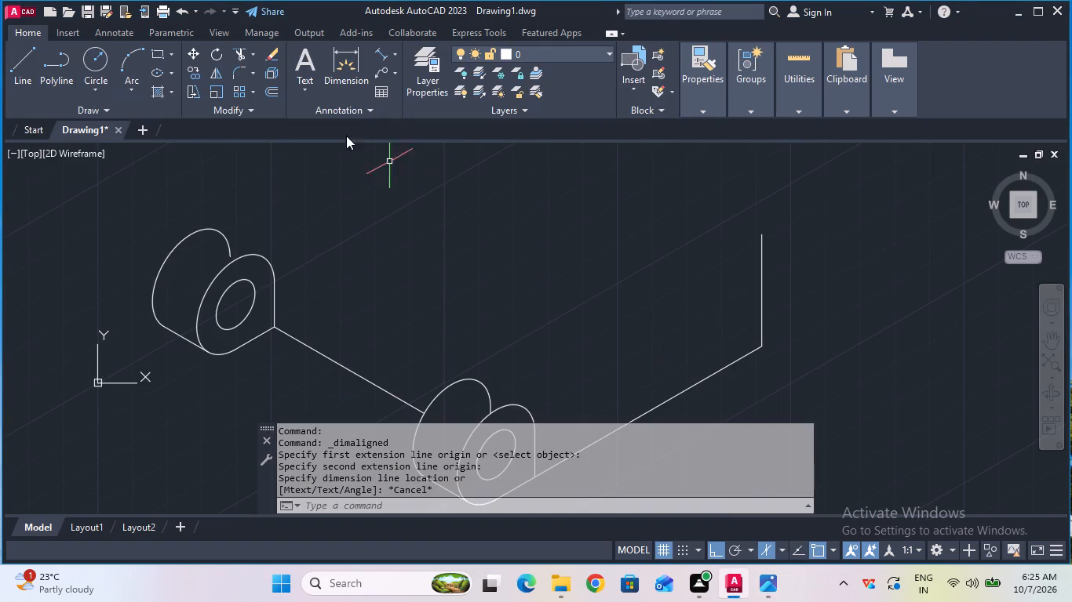
pyautogui.click(13, 71)
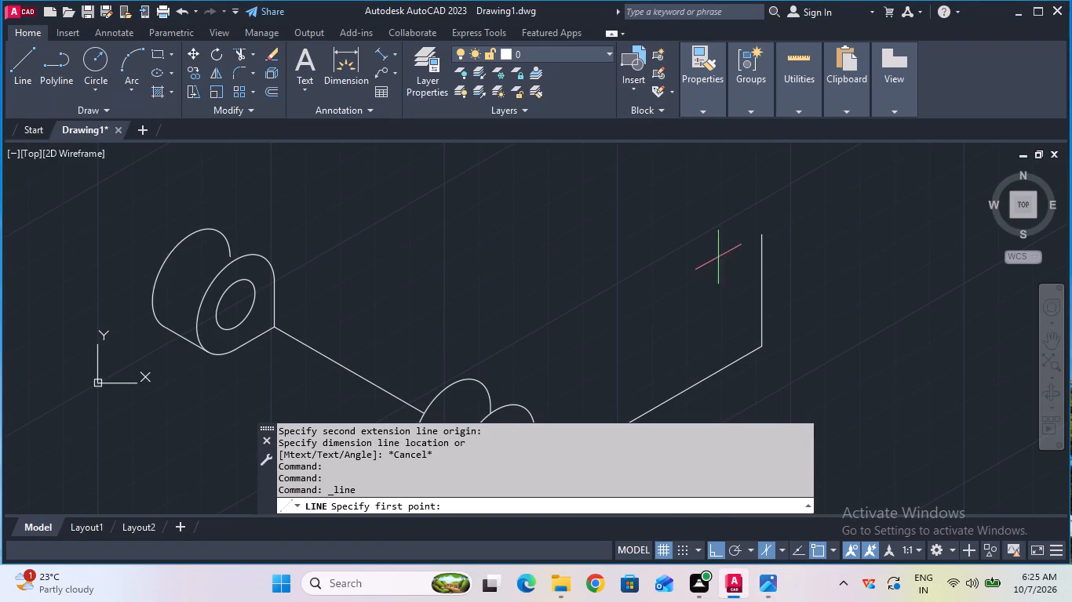
pyautogui.click(758, 235)
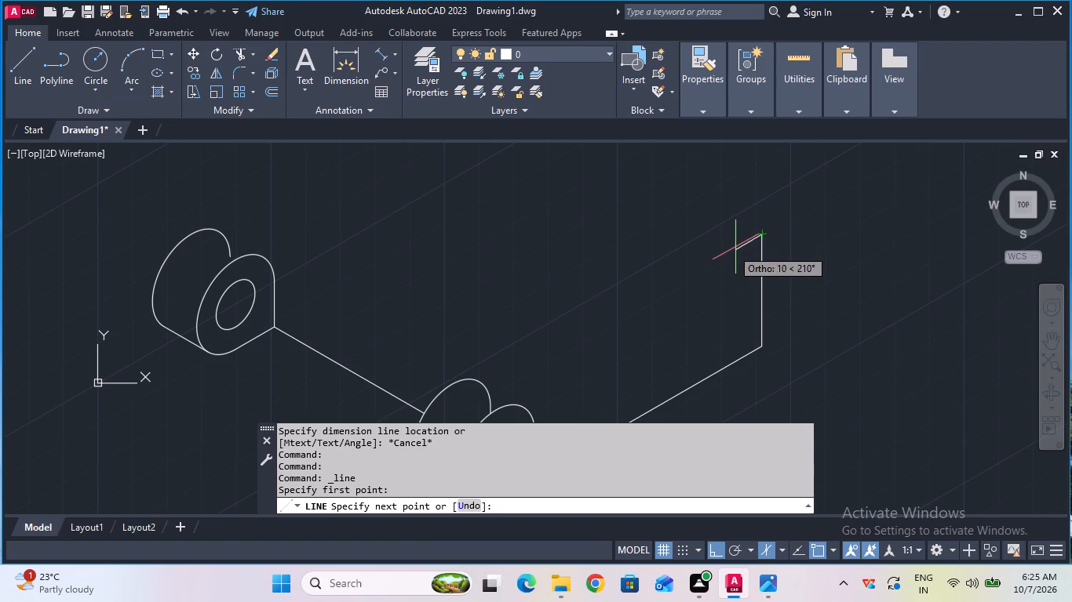
pyautogui.write('60')
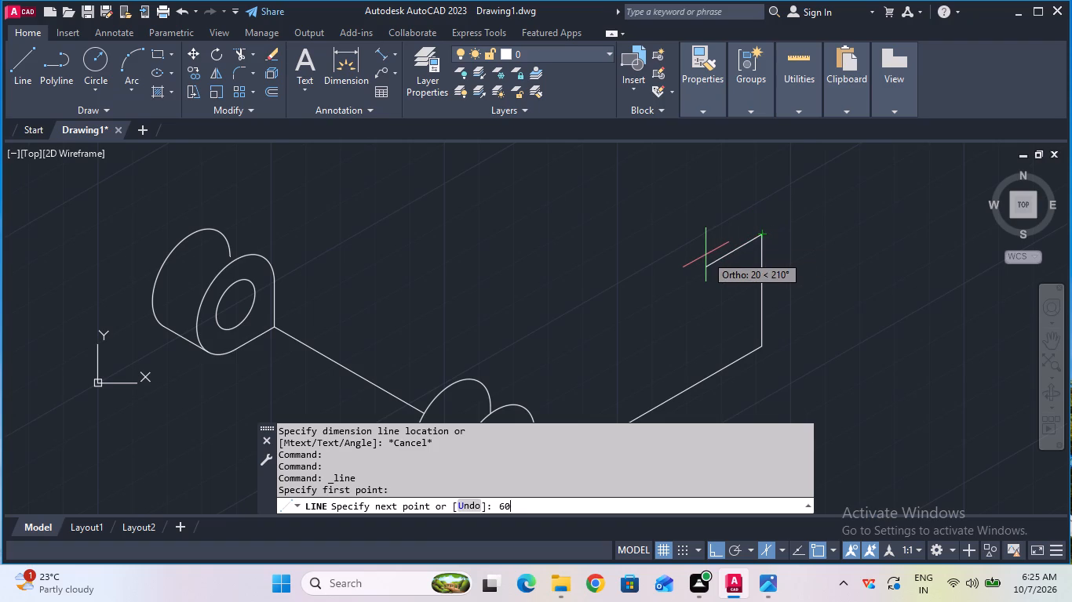
pyautogui.press('Return')
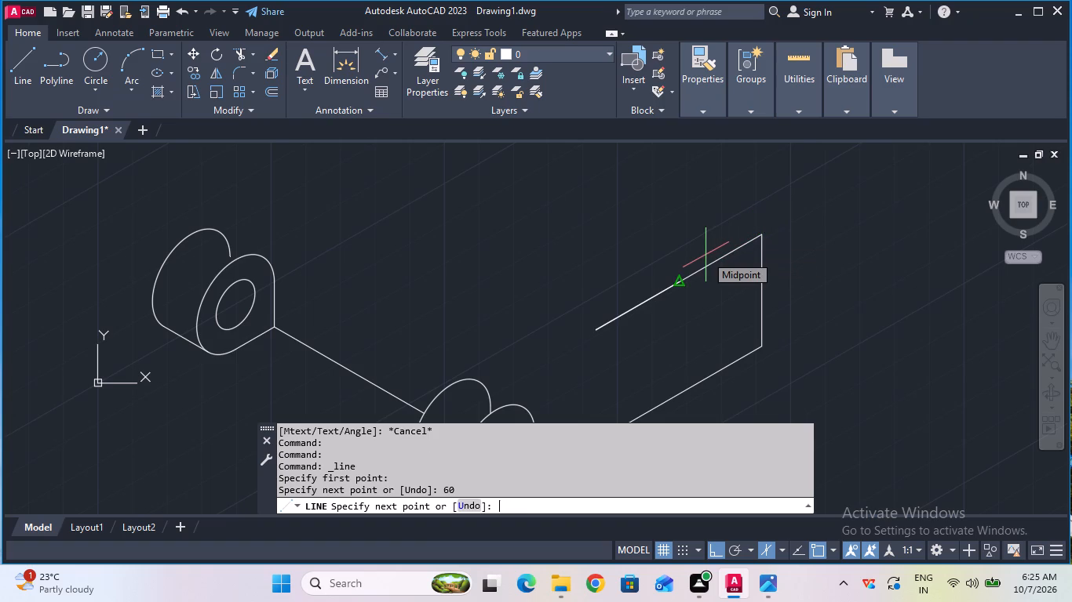
pyautogui.press('Escape')
# Draw a 15 mm vertical line upward from the free end of the 60 mm top edge.
pyautogui.scroll(1, 652, 309)
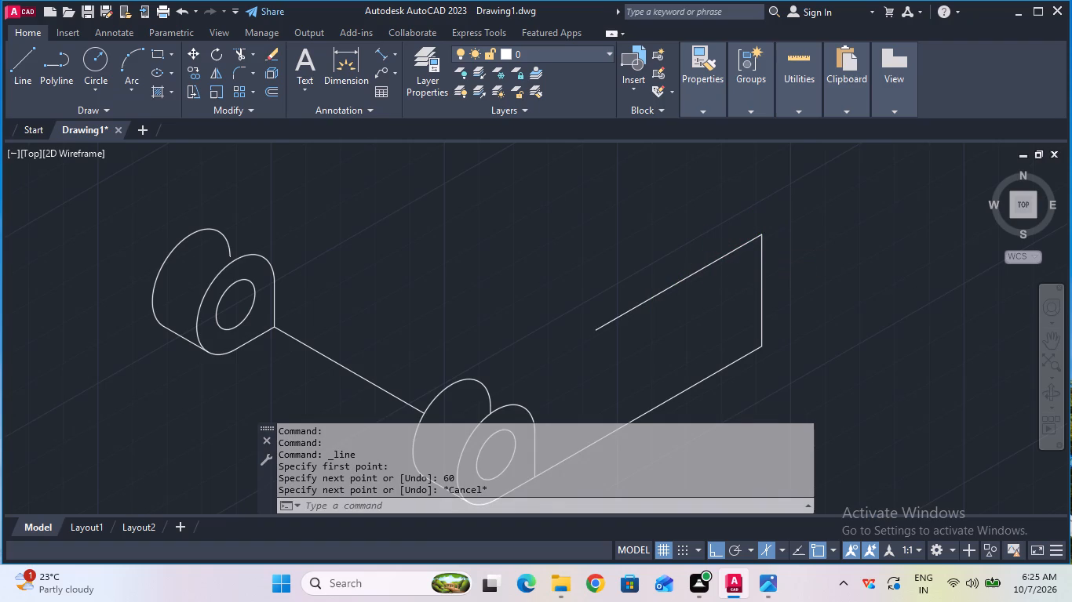
pyautogui.scroll(-2, 652, 309)
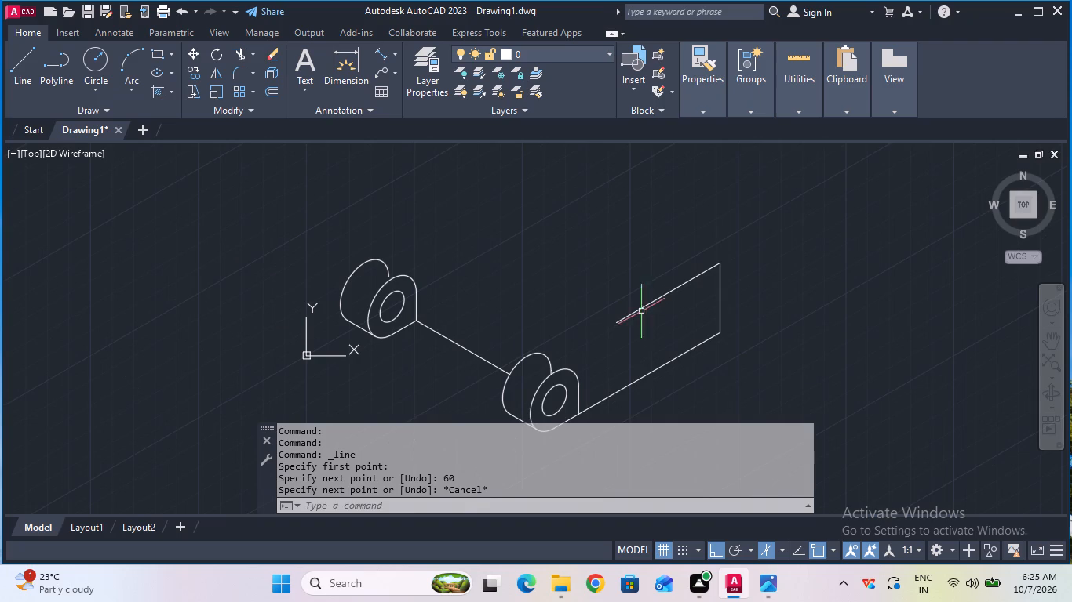
pyautogui.click(24, 71)
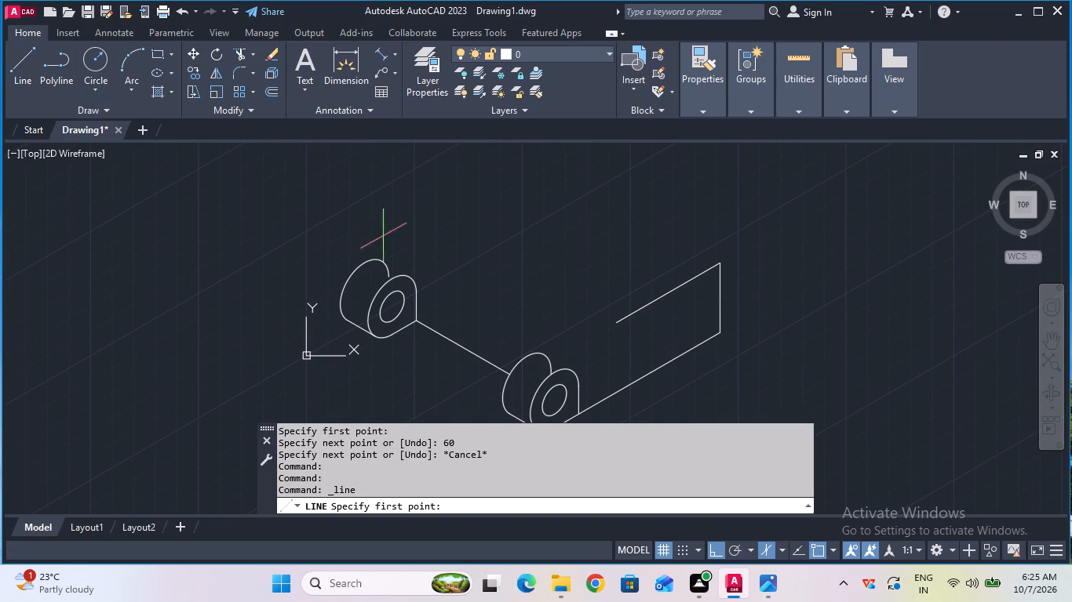
pyautogui.click(617, 321)
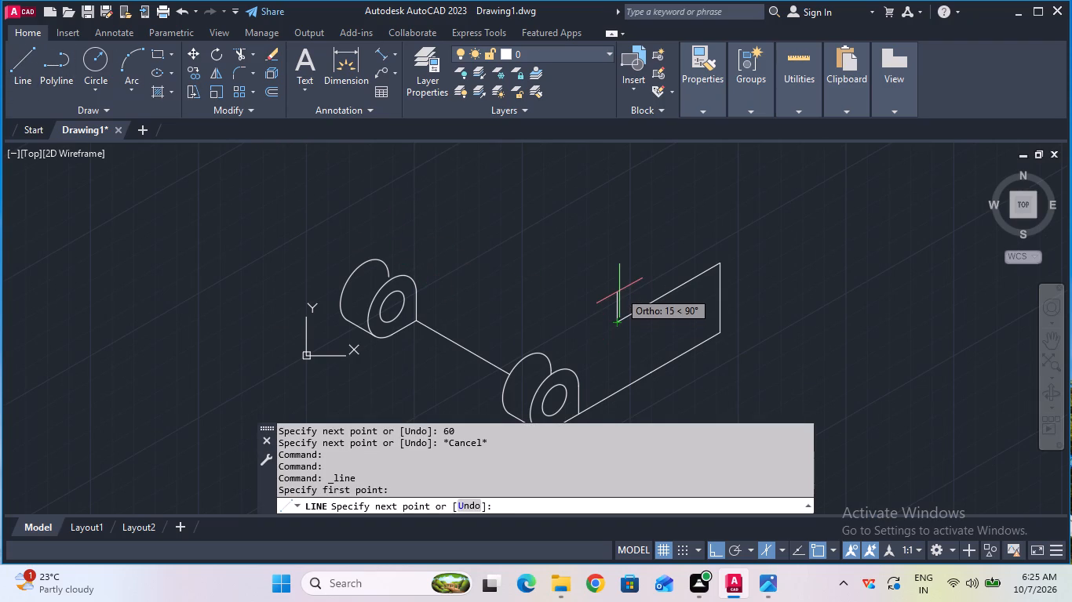
pyautogui.press('1')
pyautogui.press('5')
pyautogui.press('Return')
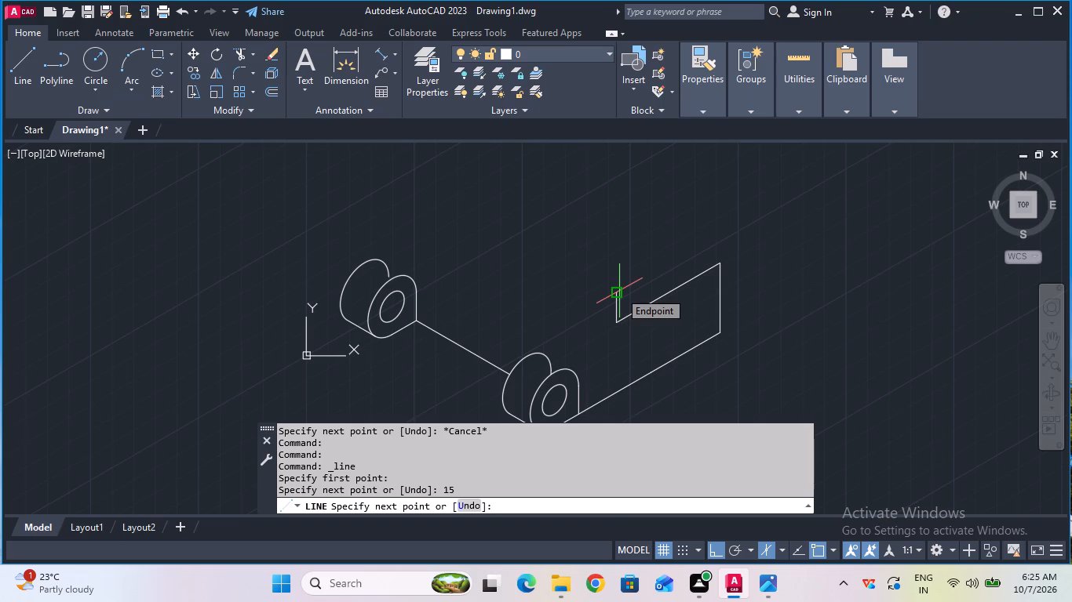
pyautogui.press('Escape')
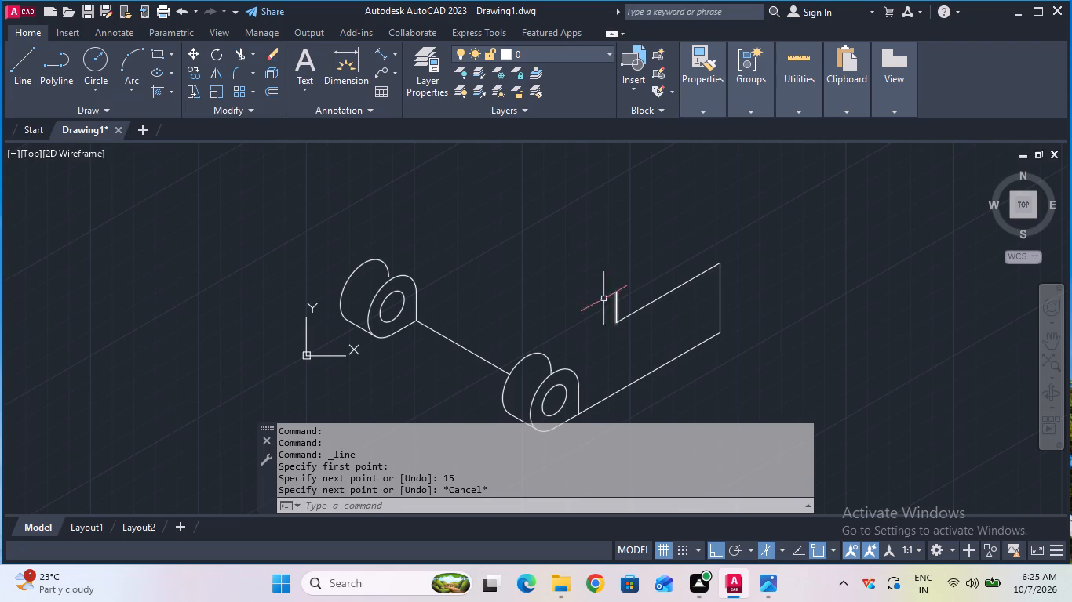
# Draw a 12 mm line at 210° from the top of the 15 mm step, toward the lower arm end.
pyautogui.click(13, 65)
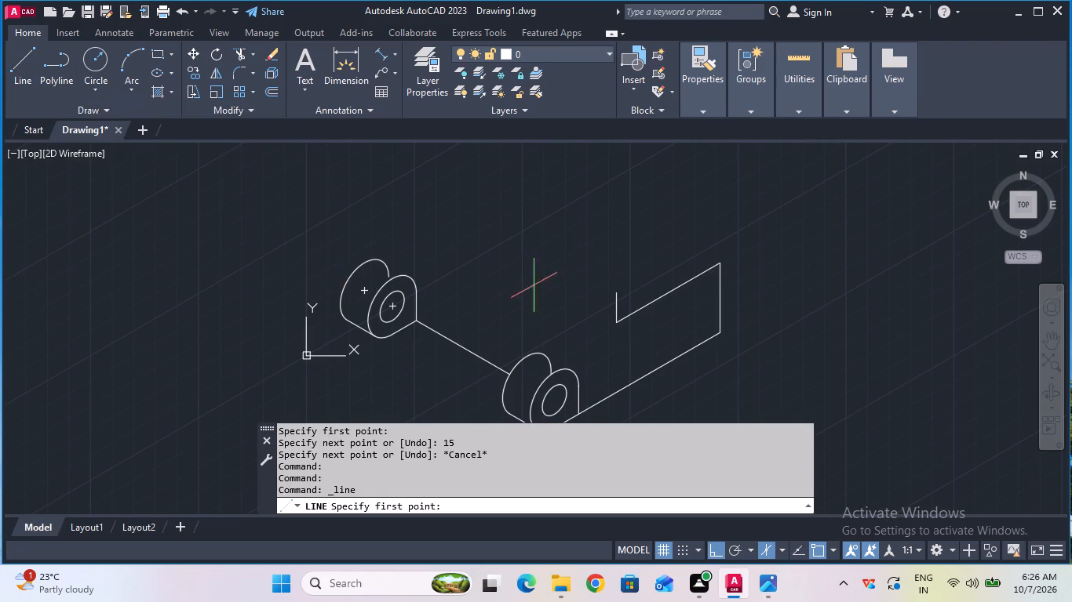
pyautogui.click(618, 290)
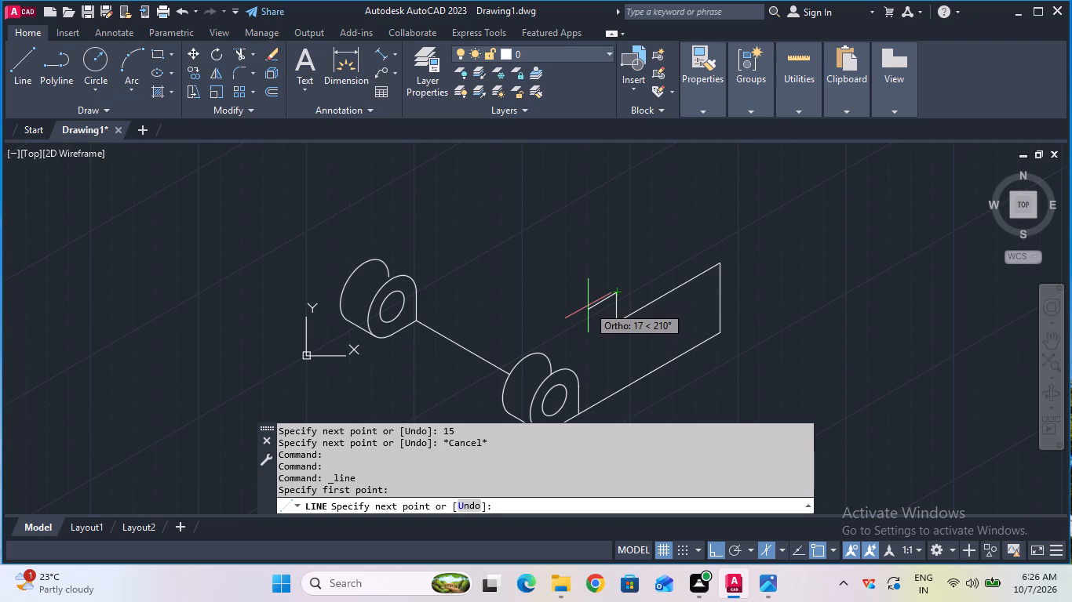
pyautogui.write('12')
pyautogui.press('Return')
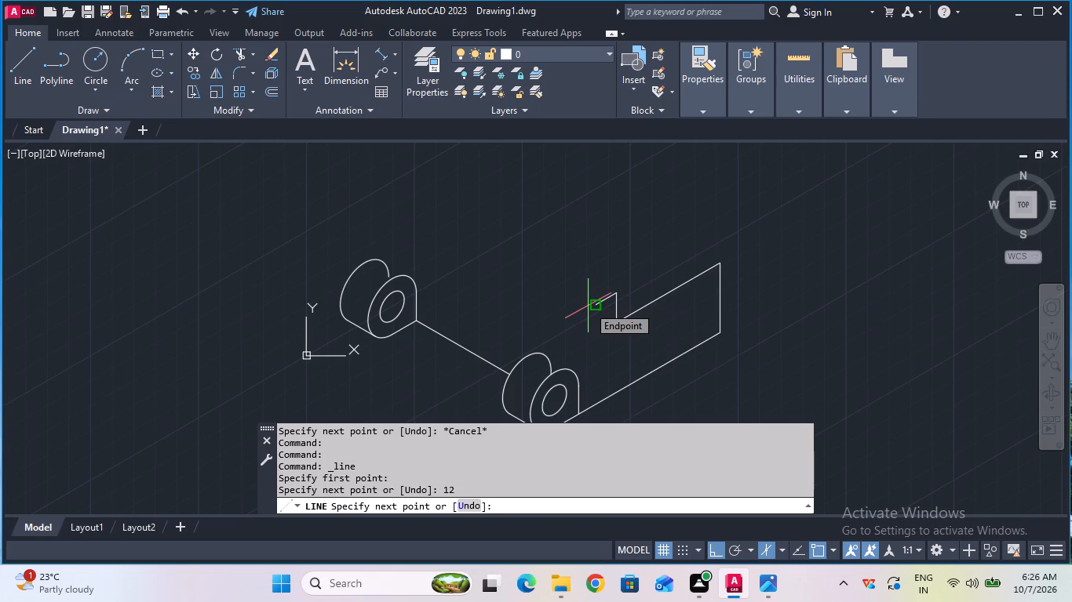
pyautogui.press('Escape')
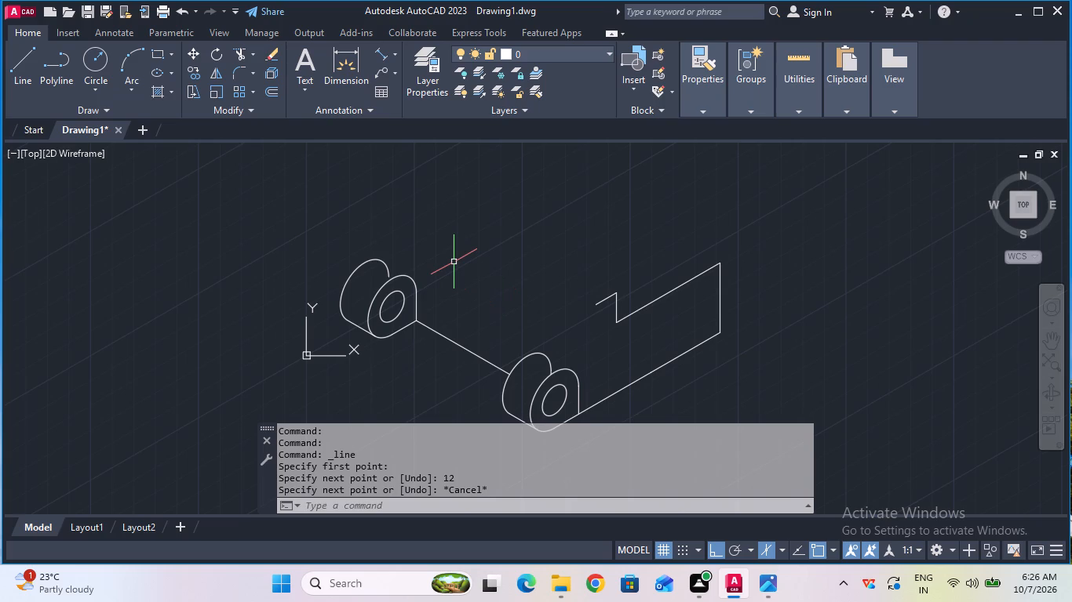
# Check the height of the short vertical step with an aligned dimension, without placing it.
pyautogui.click(381, 60)
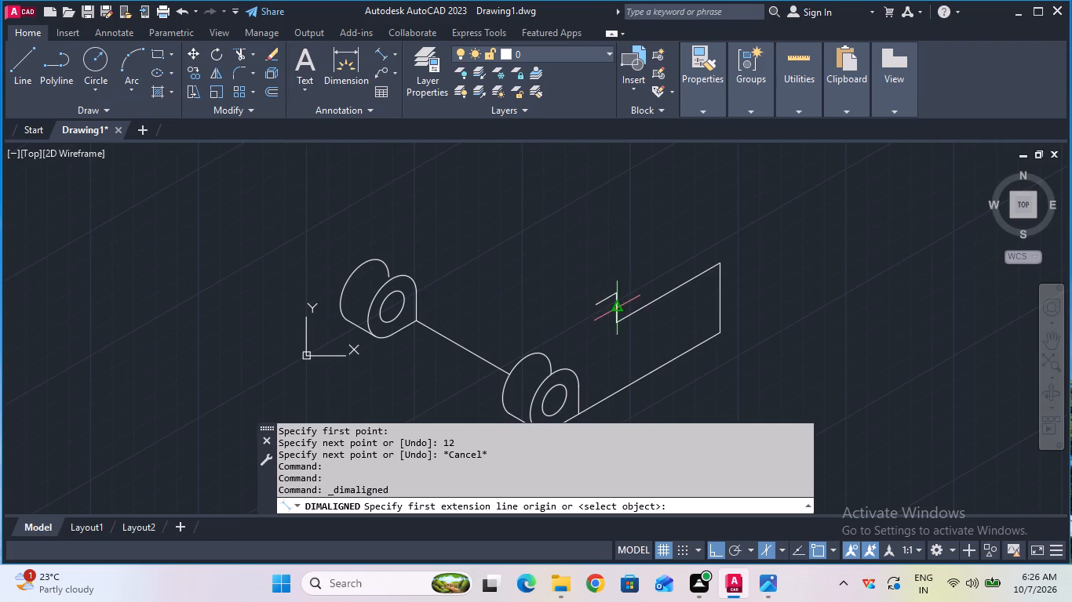
pyautogui.click(618, 293)
pyautogui.click(618, 326)
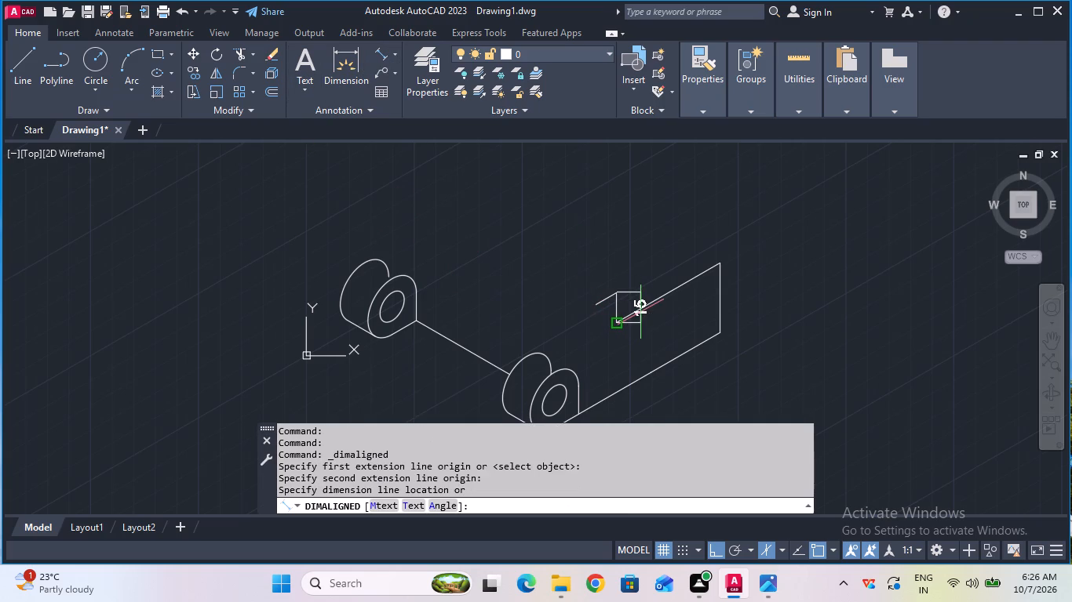
pyautogui.press('Escape')
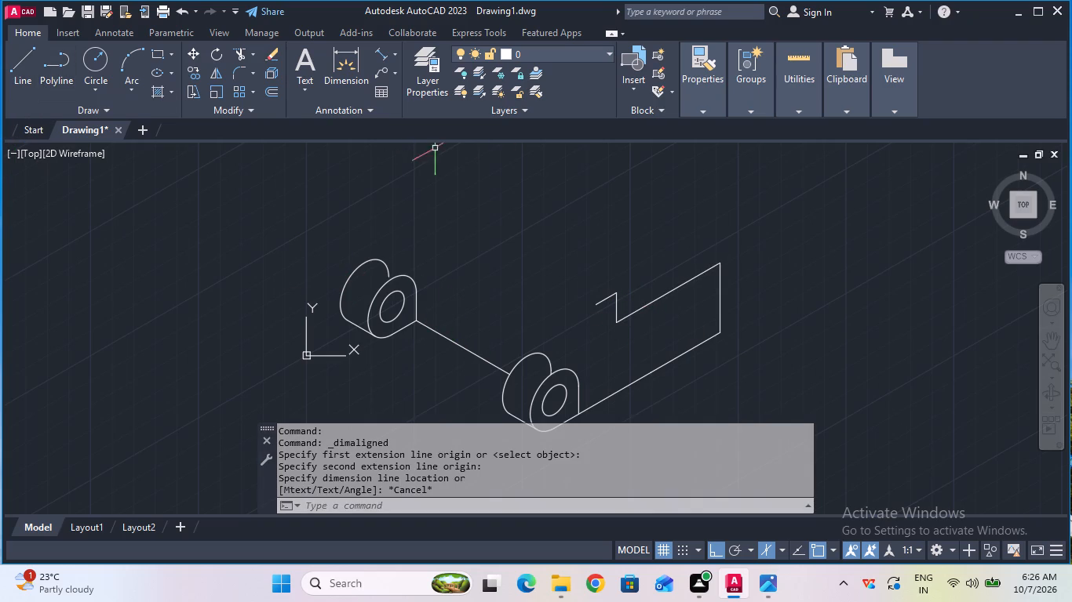
# Turn ortho off and draw a sloping line from the 12 mm edge's free end to the lower arm end's front outer arc.
pyautogui.click(29, 78)
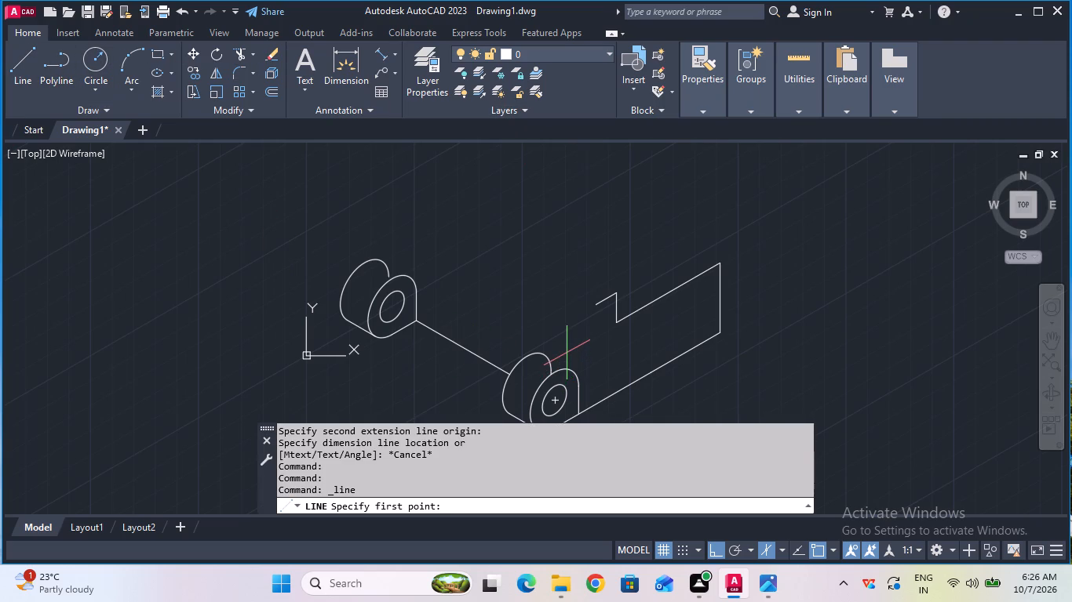
pyautogui.press('F8')
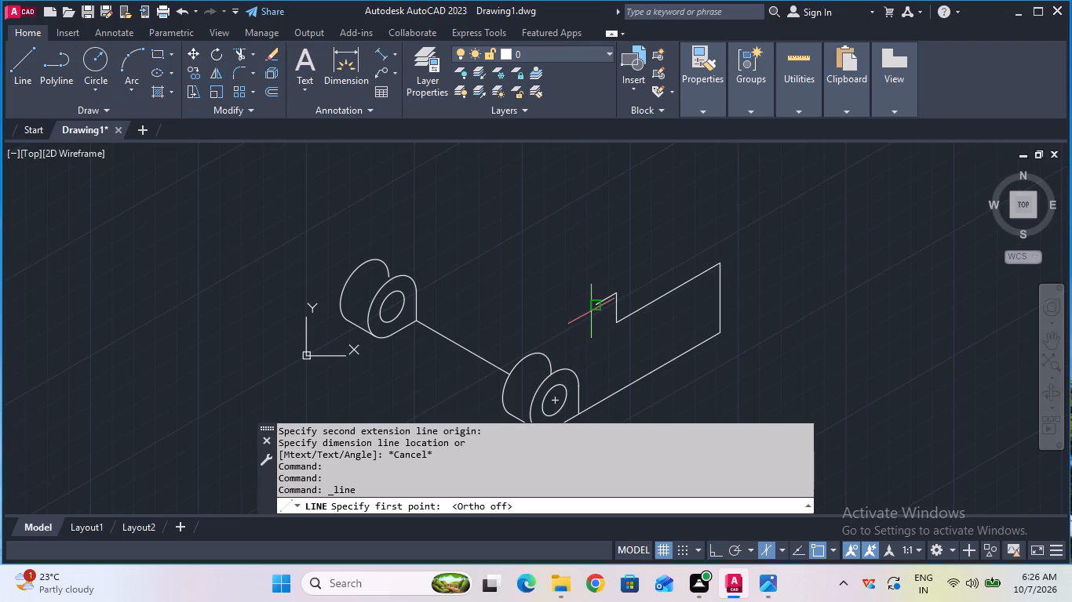
pyautogui.doubleClick(593, 310)
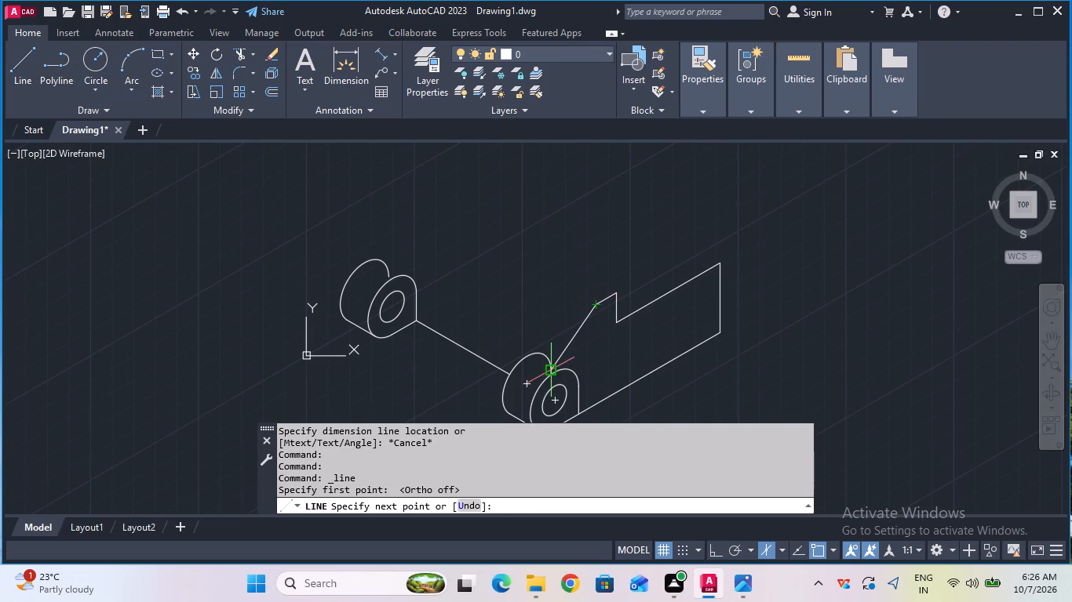
pyautogui.click(538, 384)
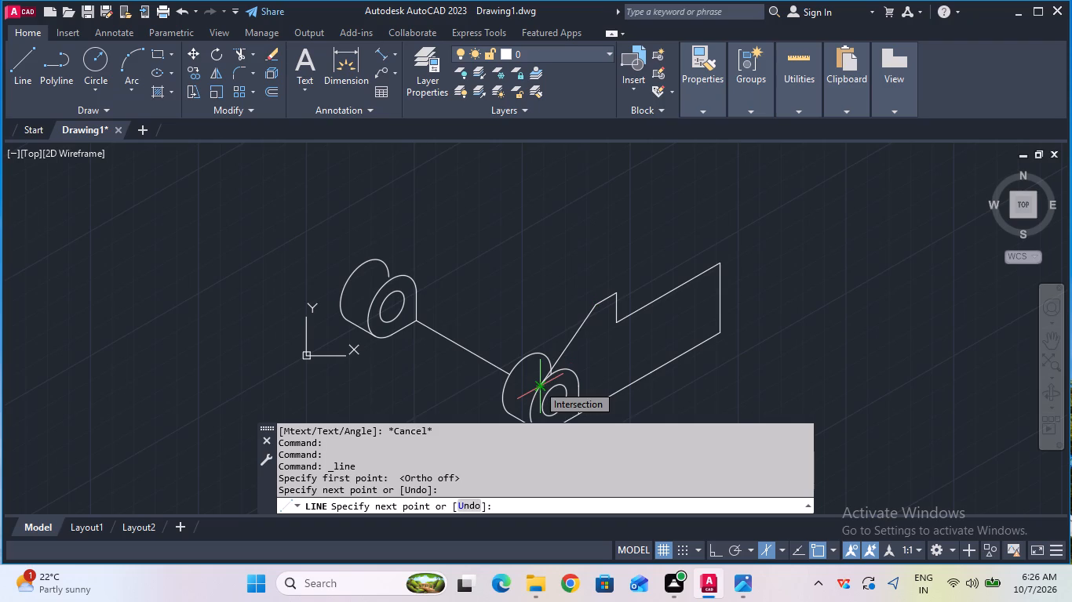
pyautogui.press('Escape')
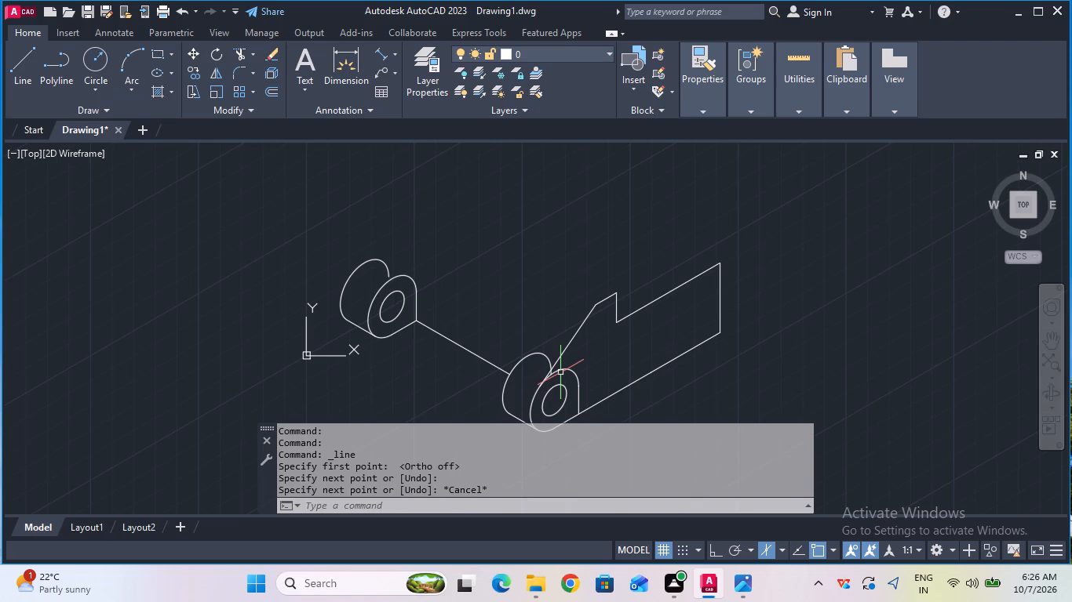
# Trim the lower arm end's front outer arc beyond the sloping line, the rear arc's overhanging tail and the leftover short vertical edge.
pyautogui.scroll(2, 560, 372)
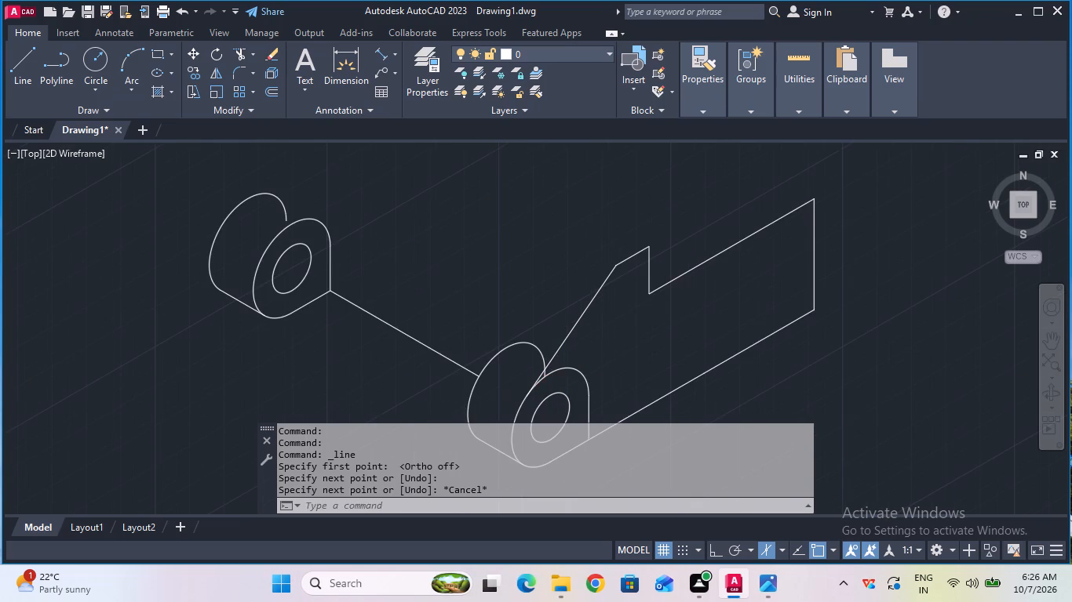
pyautogui.click(238, 54)
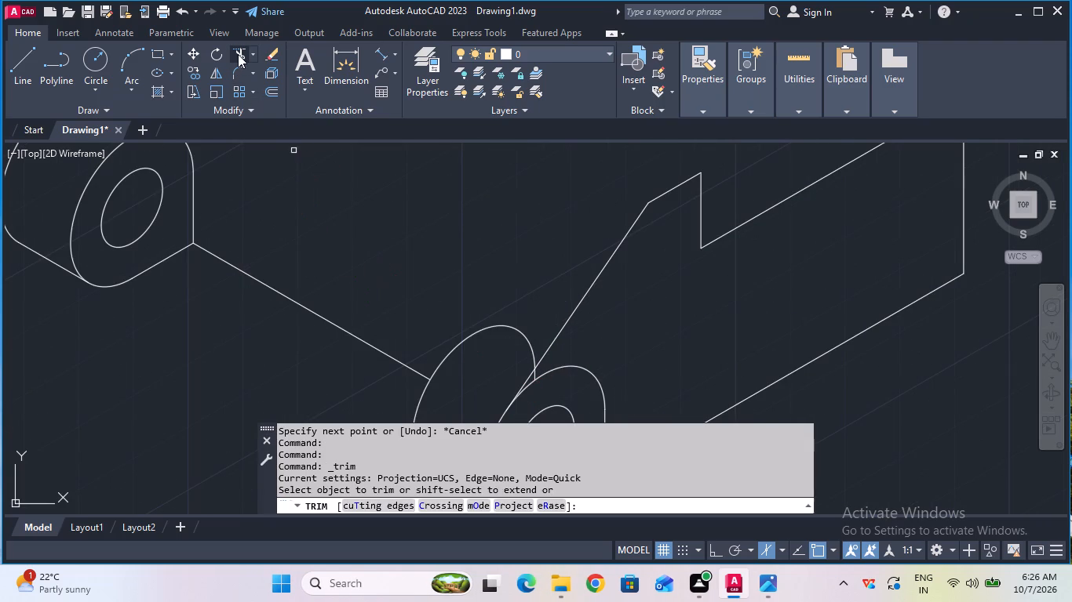
pyautogui.click(571, 365)
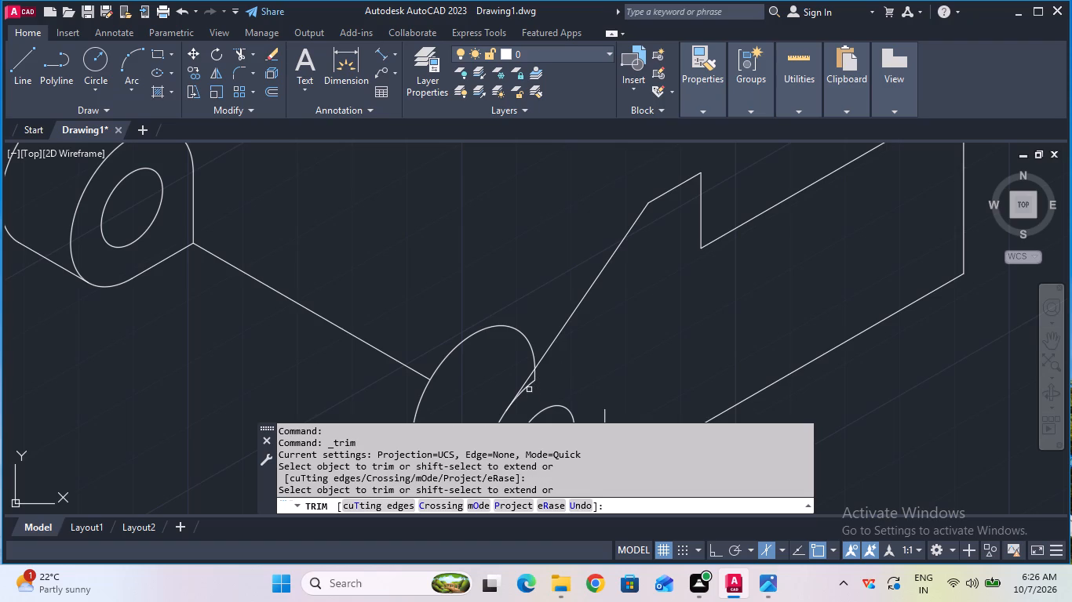
pyautogui.click(529, 384)
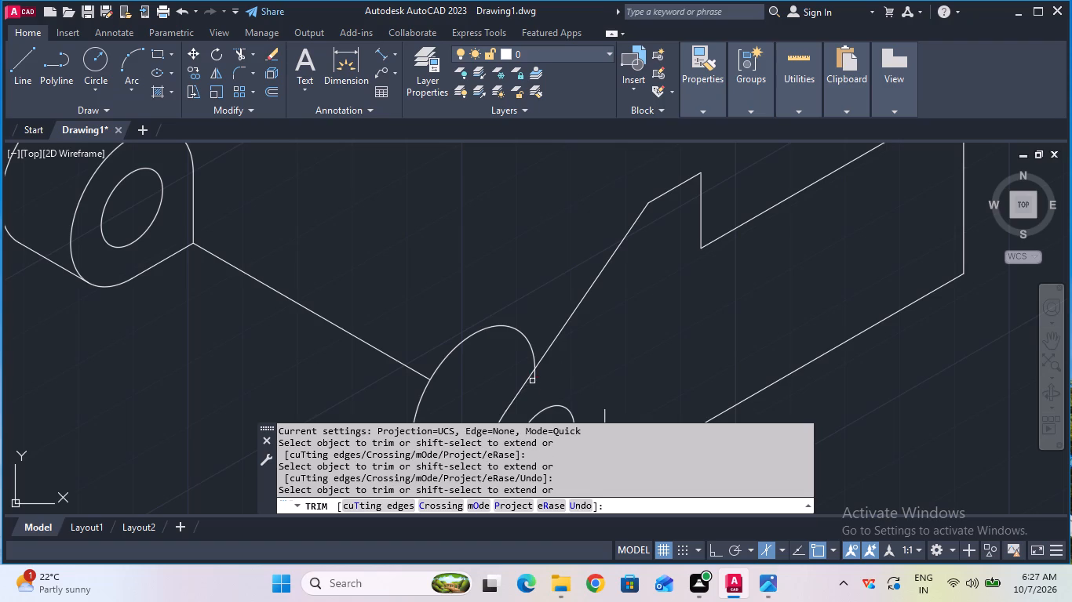
pyautogui.click(535, 380)
pyautogui.scroll(-1, 564, 364)
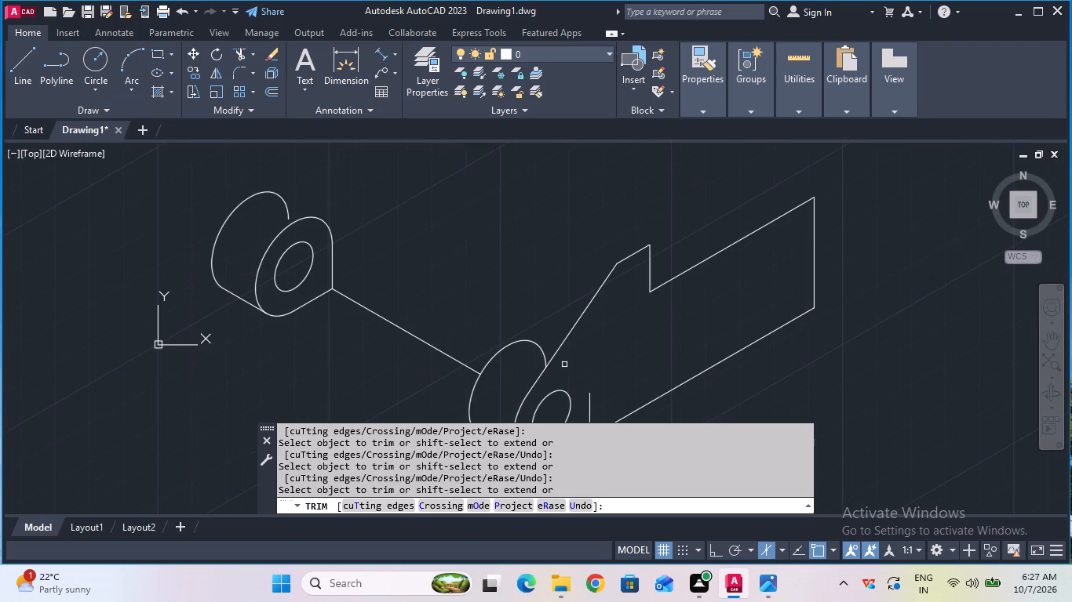
pyautogui.scroll(-1, 564, 364)
pyautogui.click(582, 390)
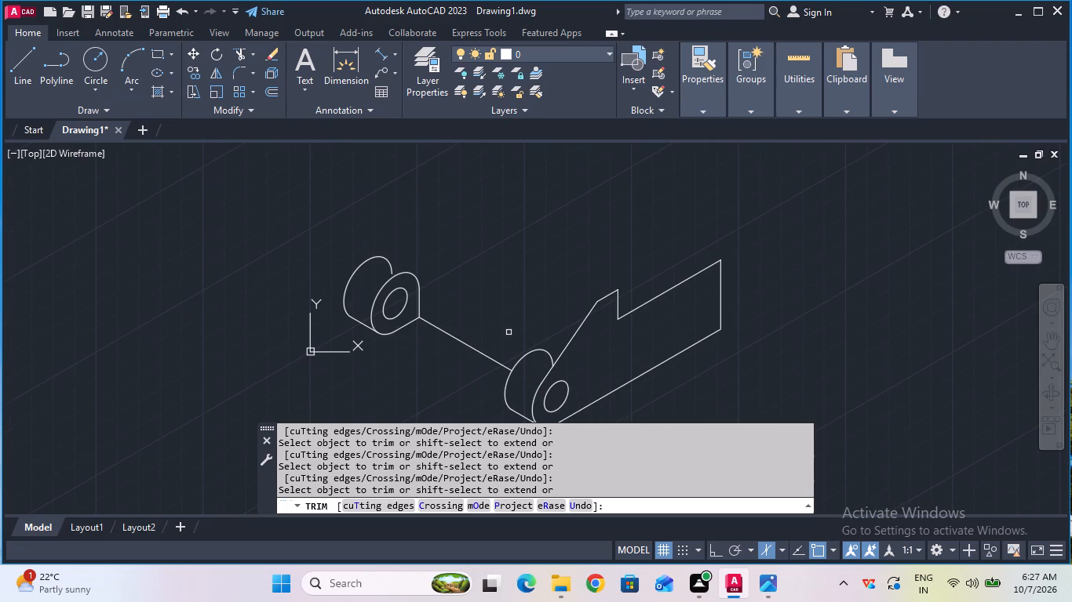
pyautogui.press('Escape')
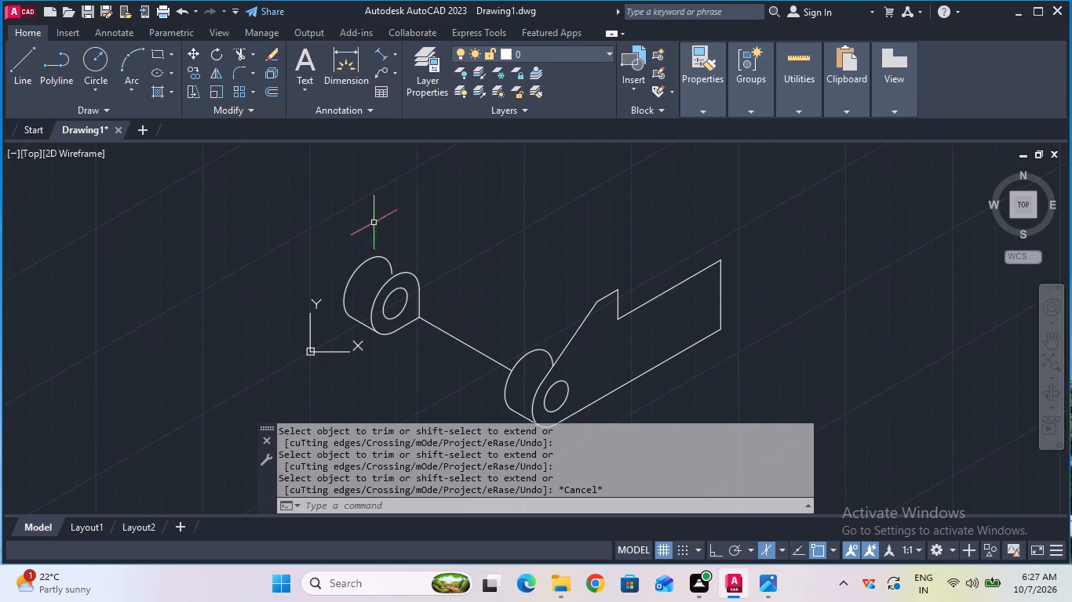
# Draw a 110 mm line at 150° in the left isoplane with ortho on, from the sloping line's upper end.
pyautogui.doubleClick(19, 80)
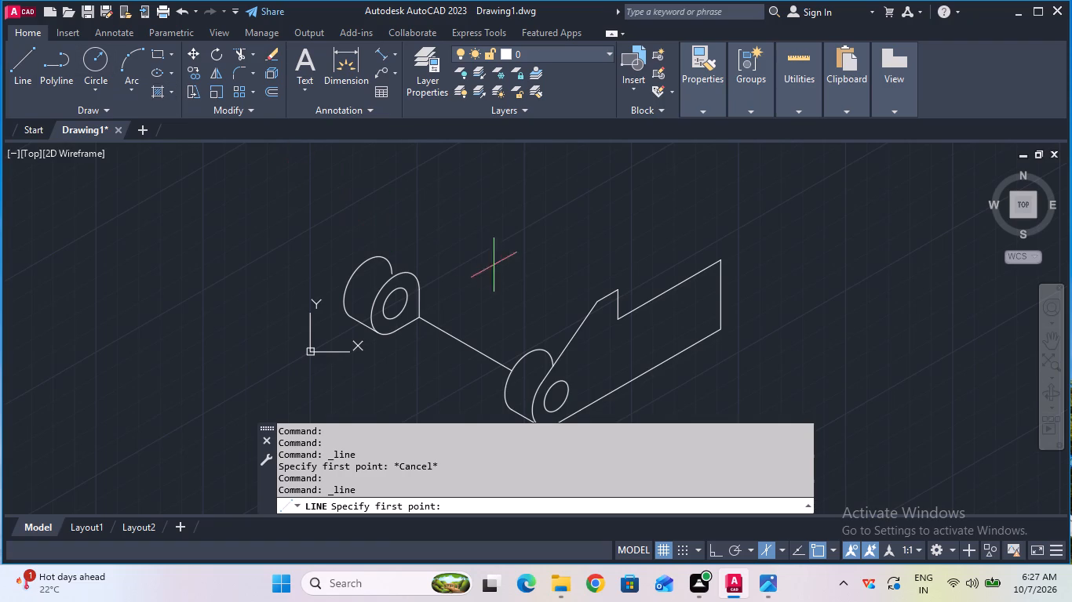
pyautogui.click(596, 304)
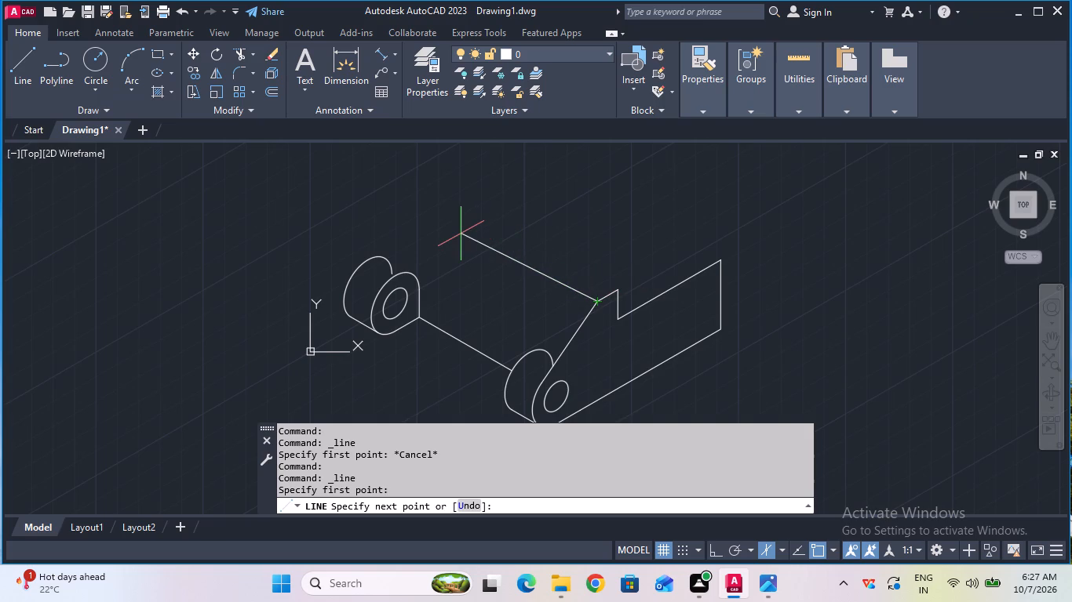
pyautogui.press('F8')
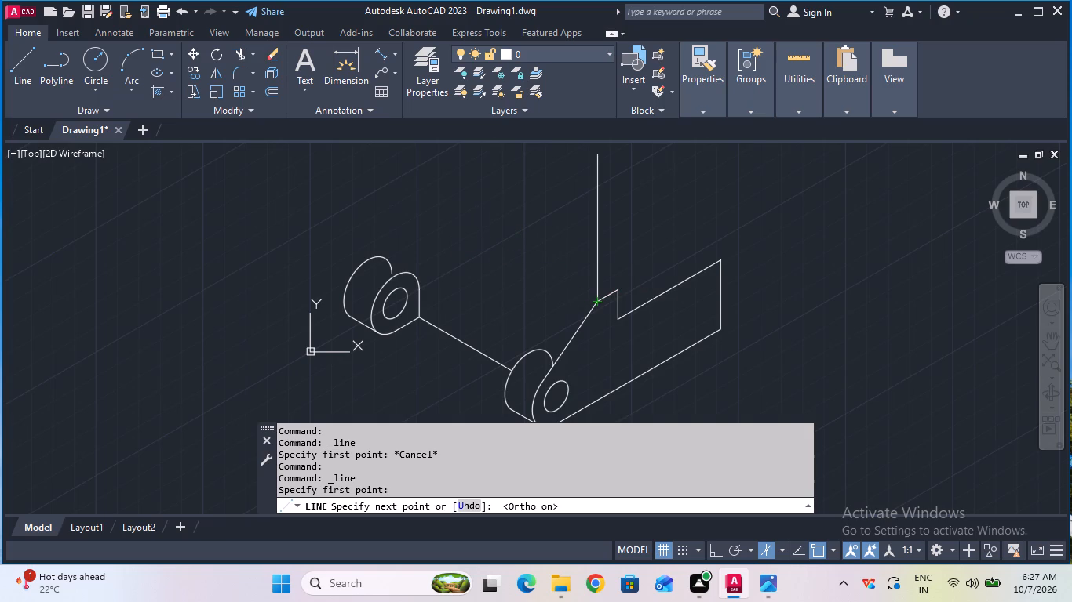
pyautogui.press('F5')
pyautogui.write('11')
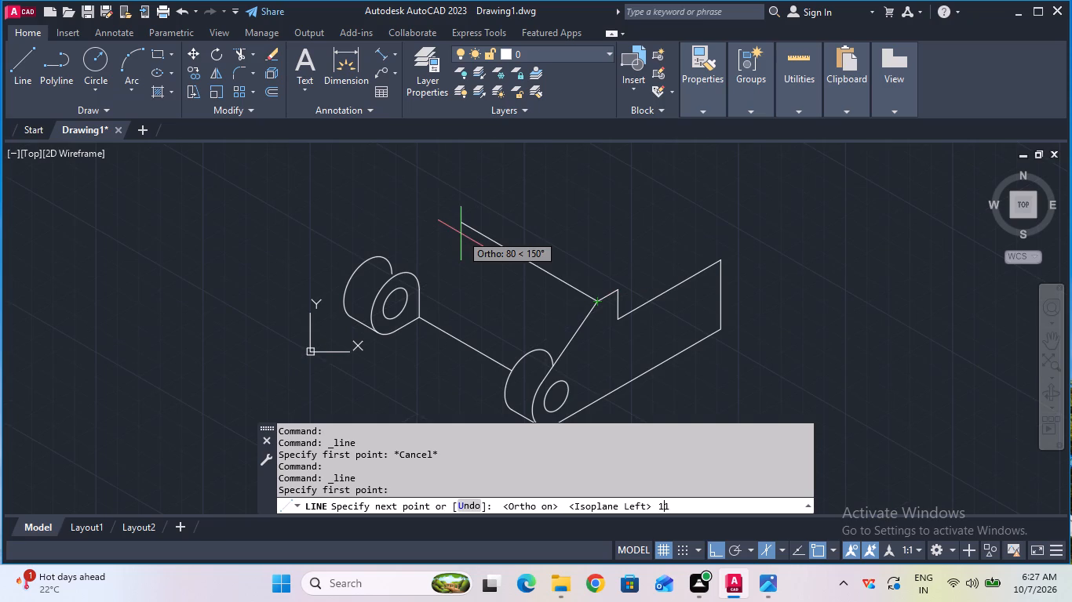
pyautogui.press('0')
pyautogui.press('Return')
pyautogui.press('Escape')
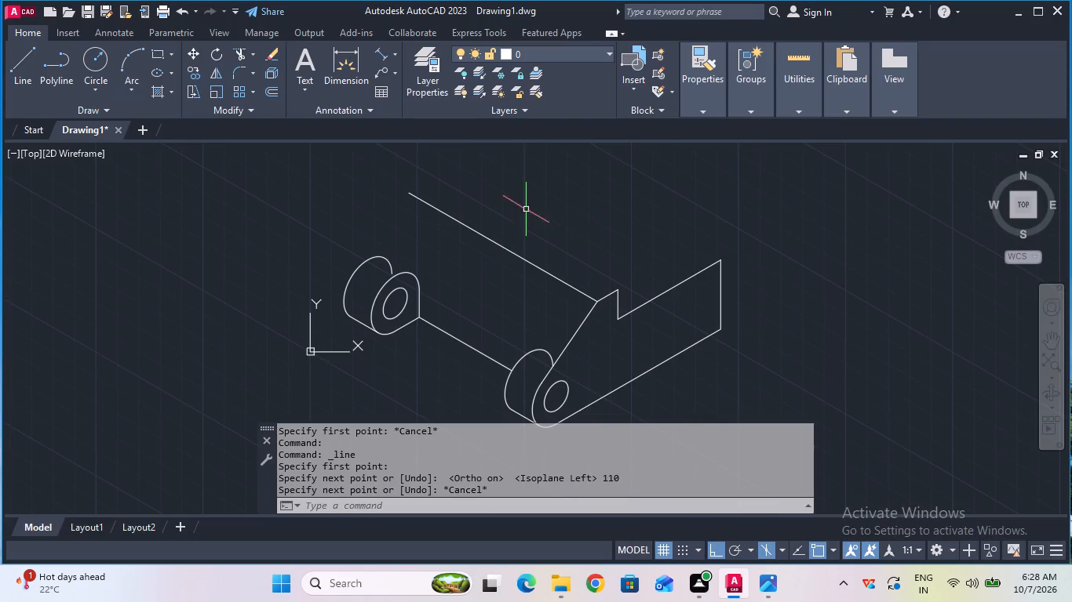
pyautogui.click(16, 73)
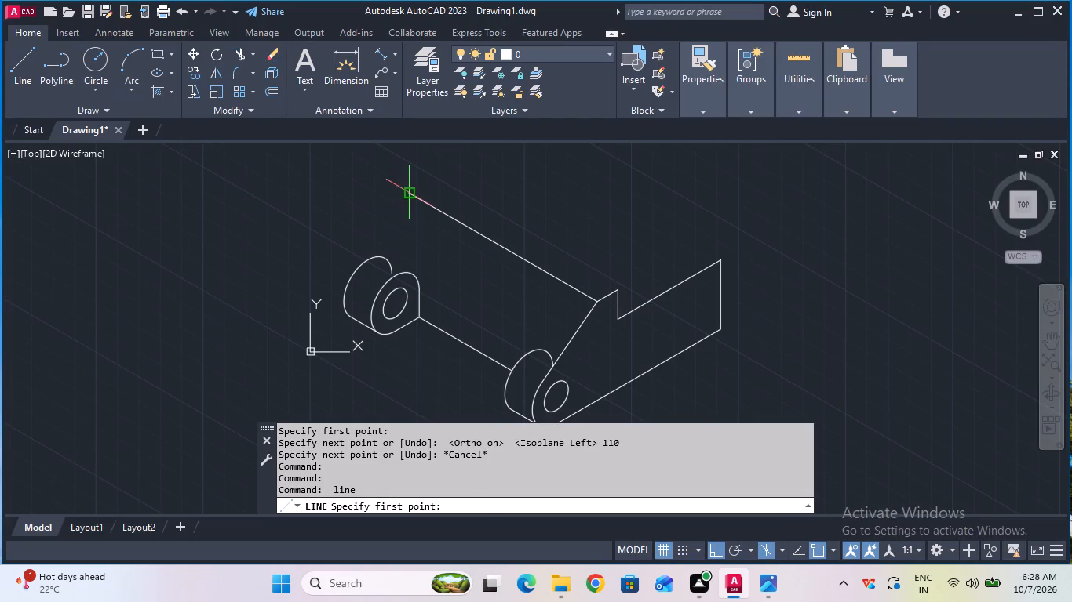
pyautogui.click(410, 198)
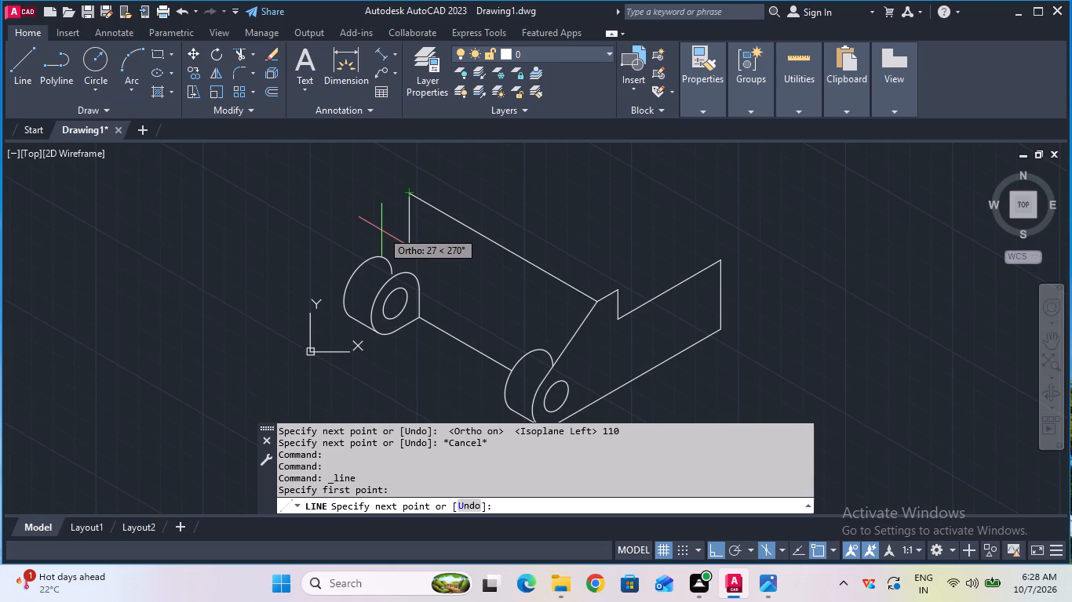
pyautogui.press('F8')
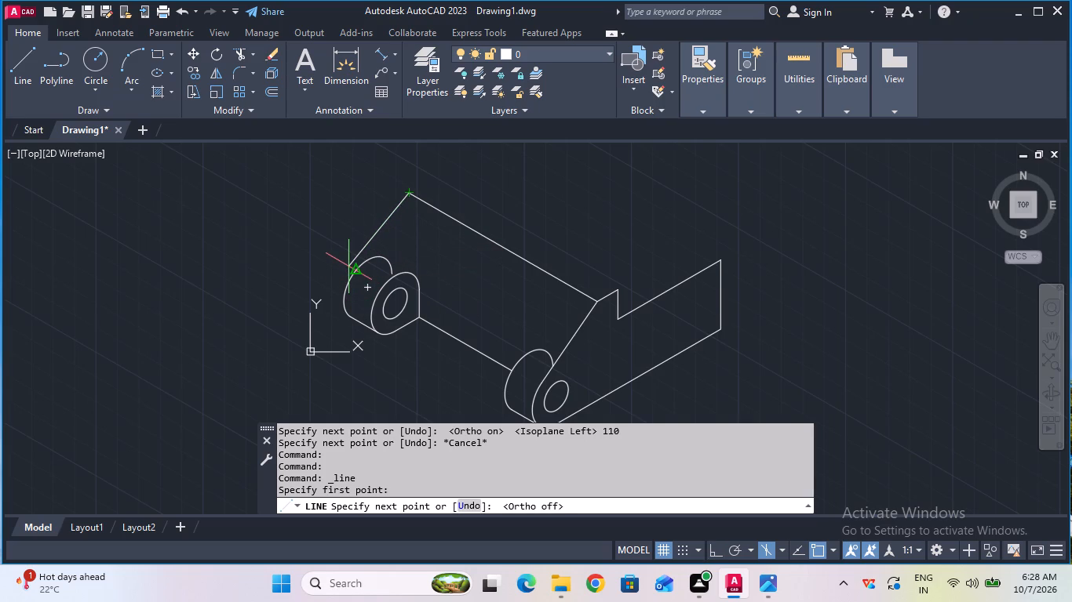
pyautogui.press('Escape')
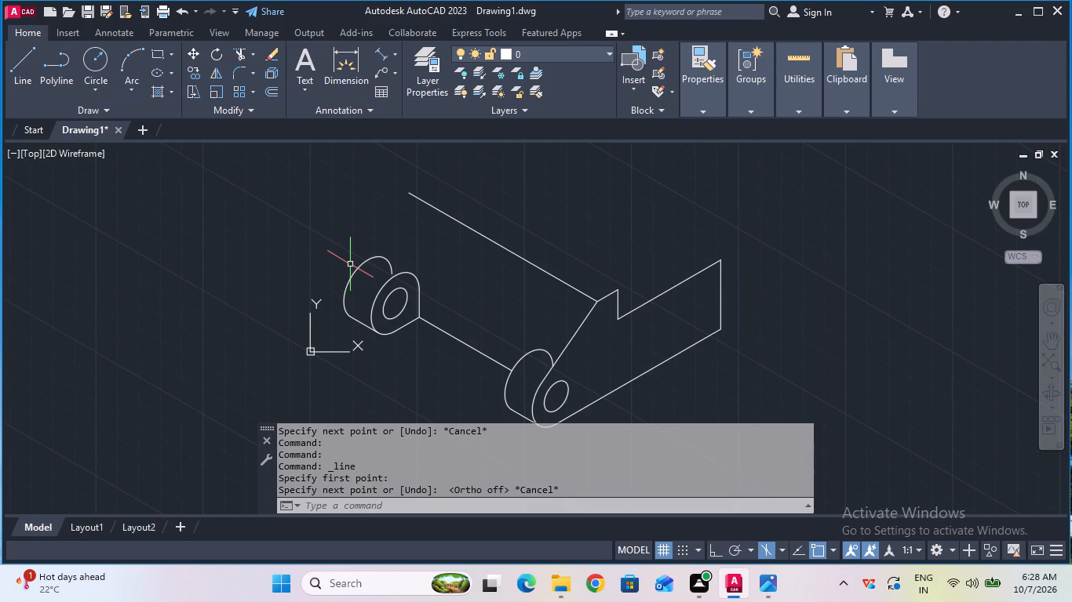
# With ortho off, draw a line tangent to the upper arm end's rear outer arc, ending at the 110 mm line's far end.
pyautogui.press('l')
pyautogui.press('Return')
pyautogui.write('tan')
pyautogui.press('Return')
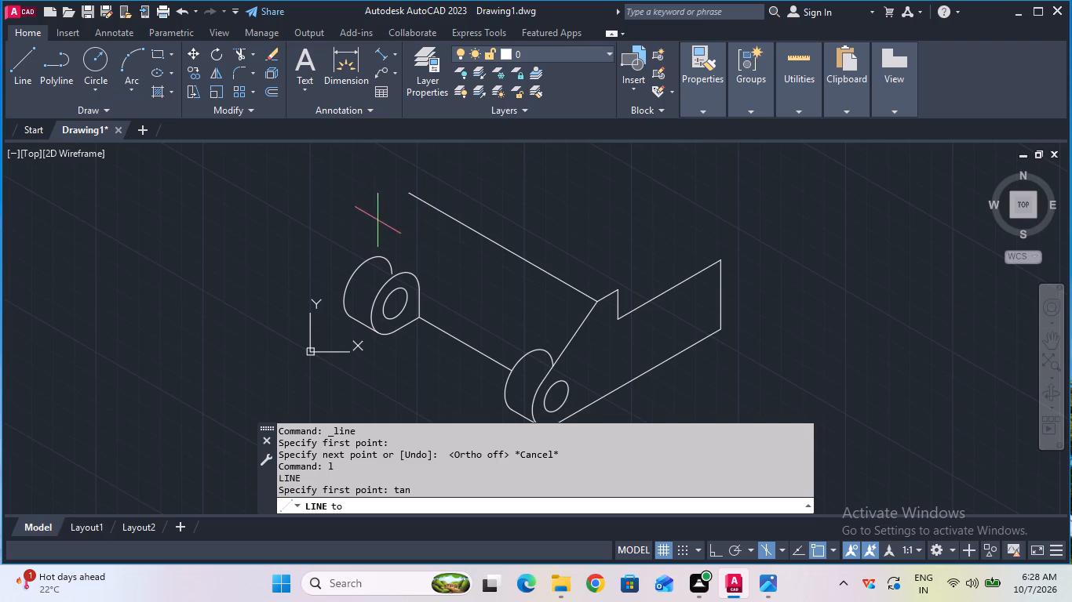
pyautogui.click(353, 274)
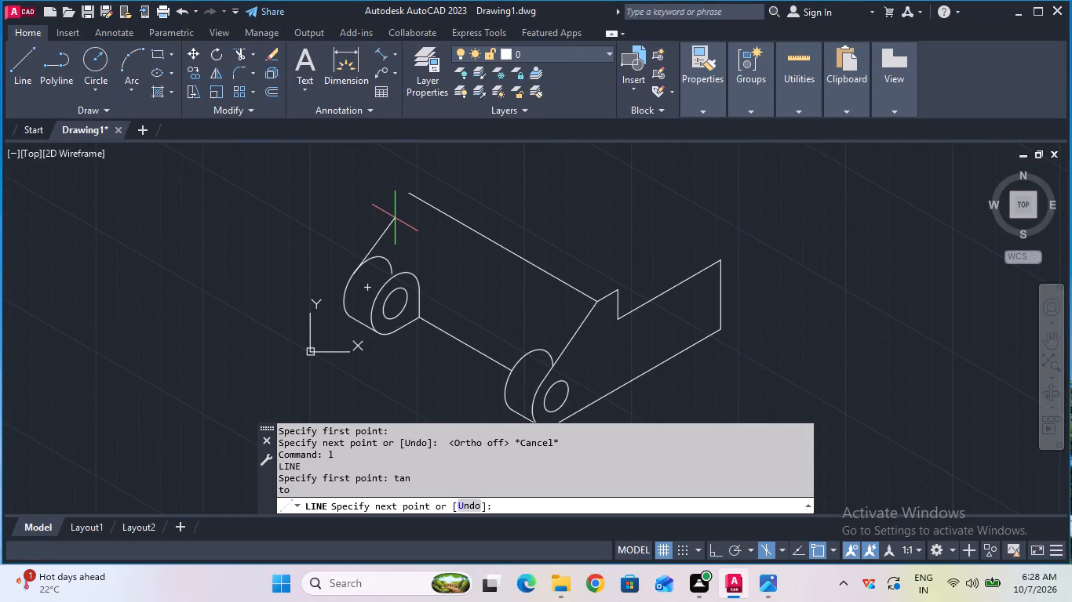
pyautogui.click(407, 197)
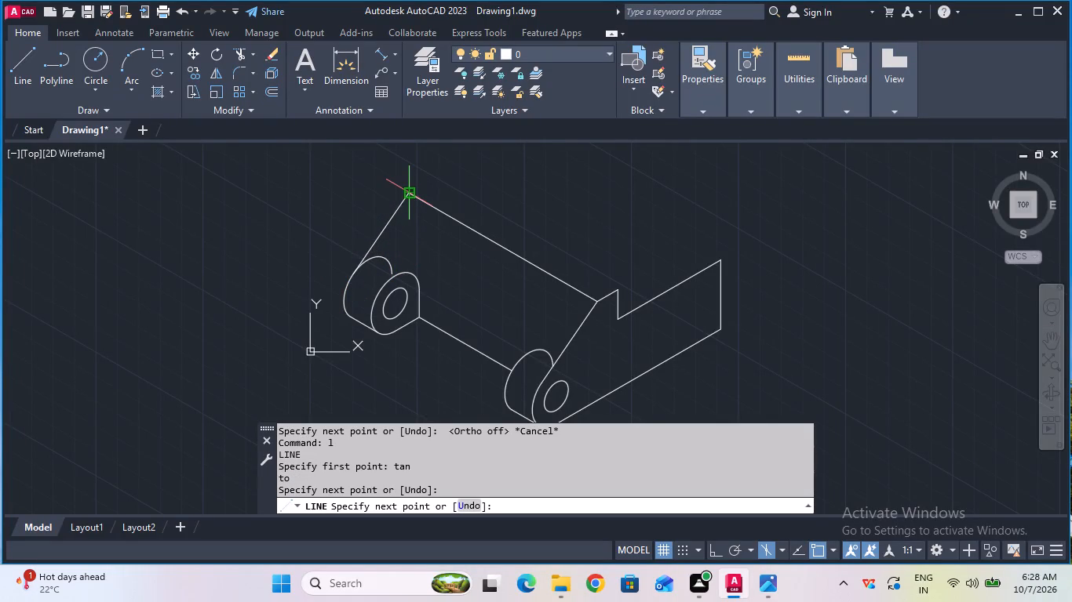
pyautogui.press('Escape')
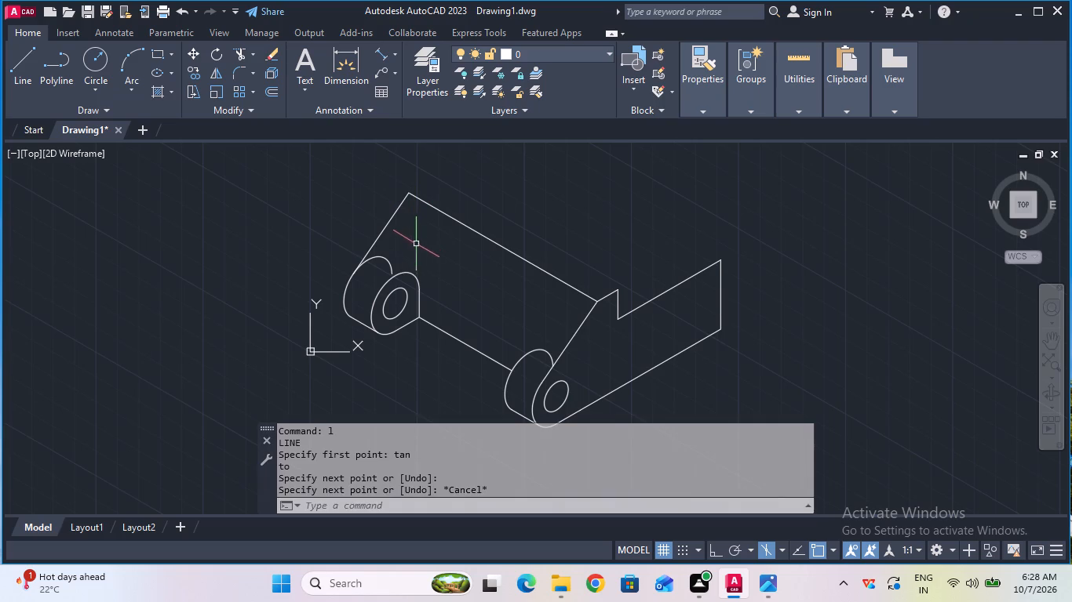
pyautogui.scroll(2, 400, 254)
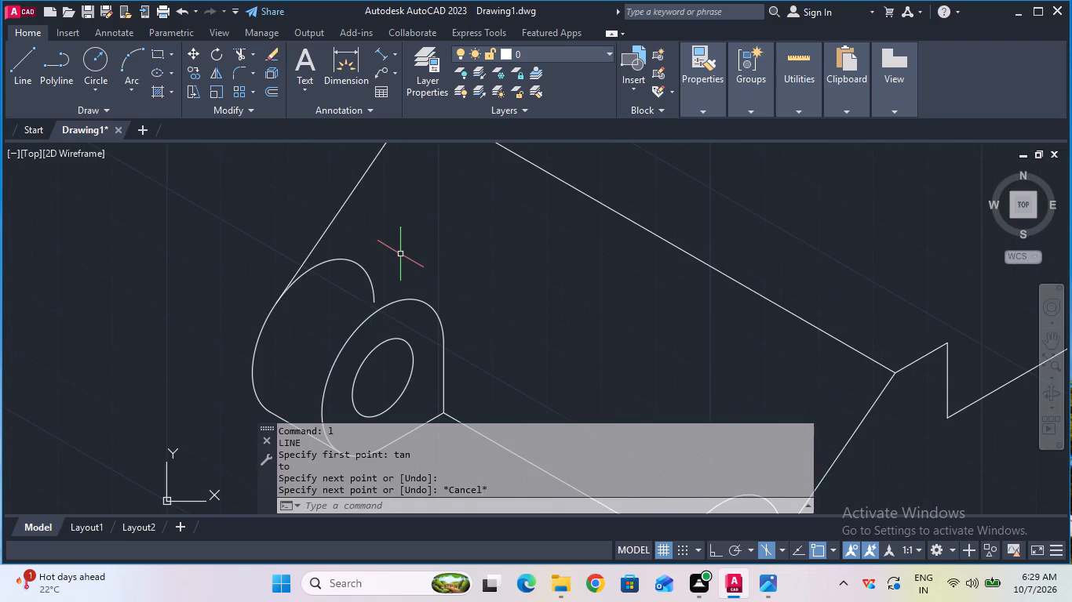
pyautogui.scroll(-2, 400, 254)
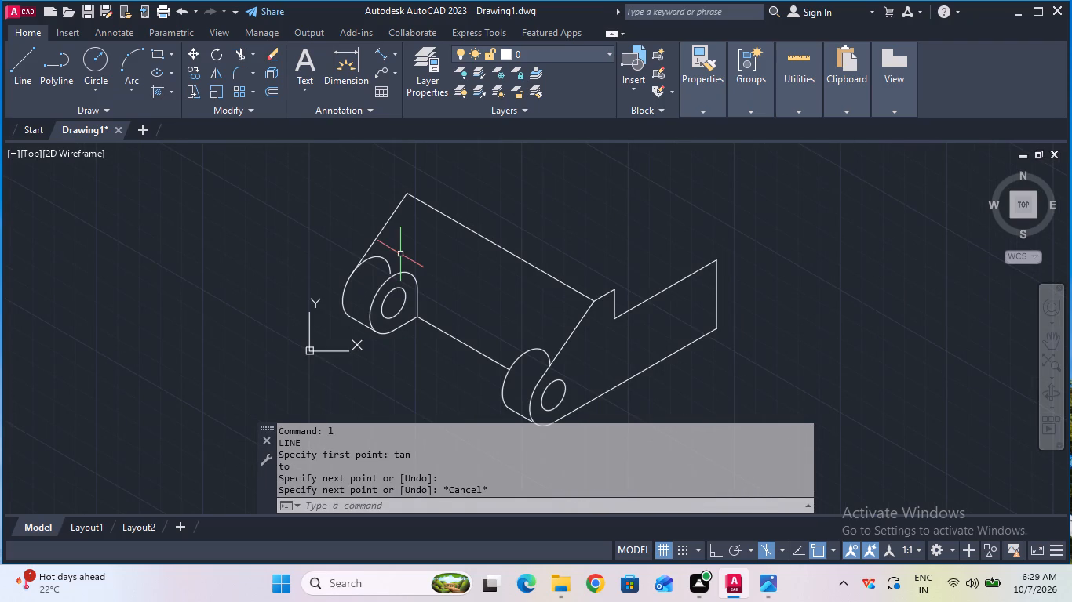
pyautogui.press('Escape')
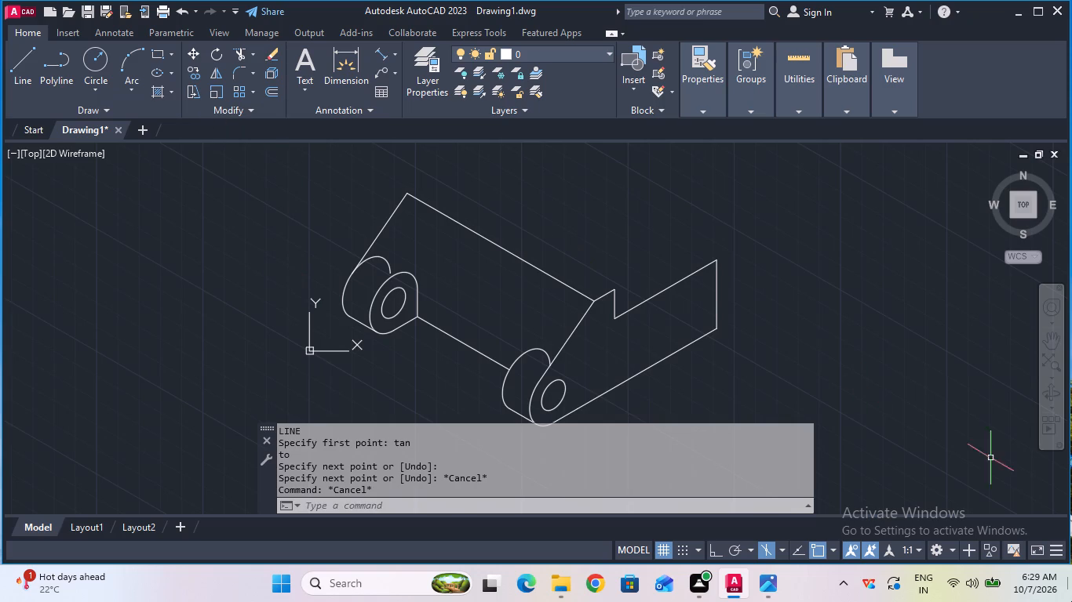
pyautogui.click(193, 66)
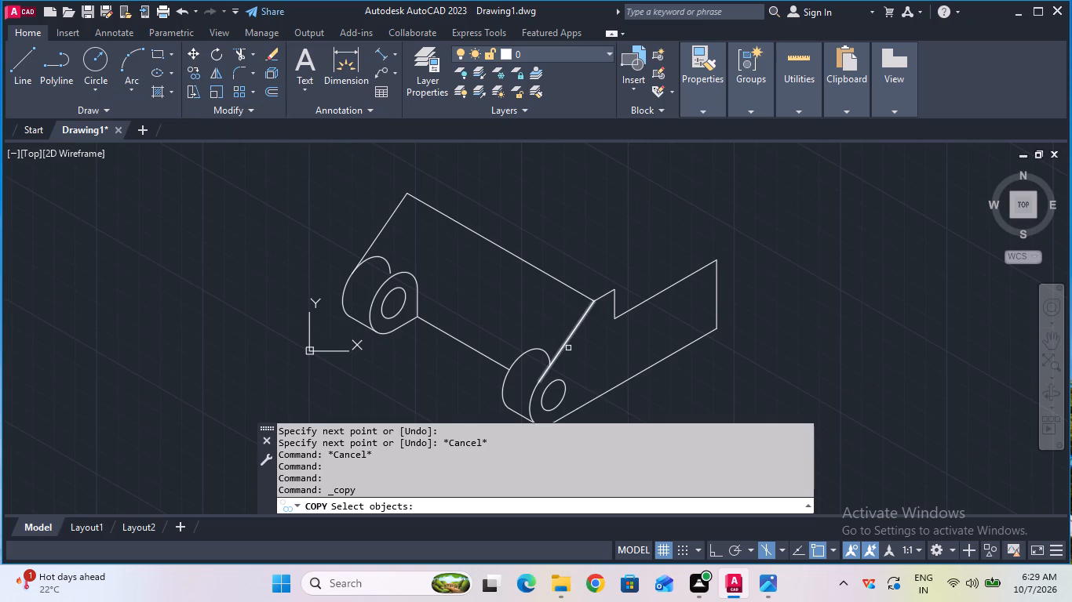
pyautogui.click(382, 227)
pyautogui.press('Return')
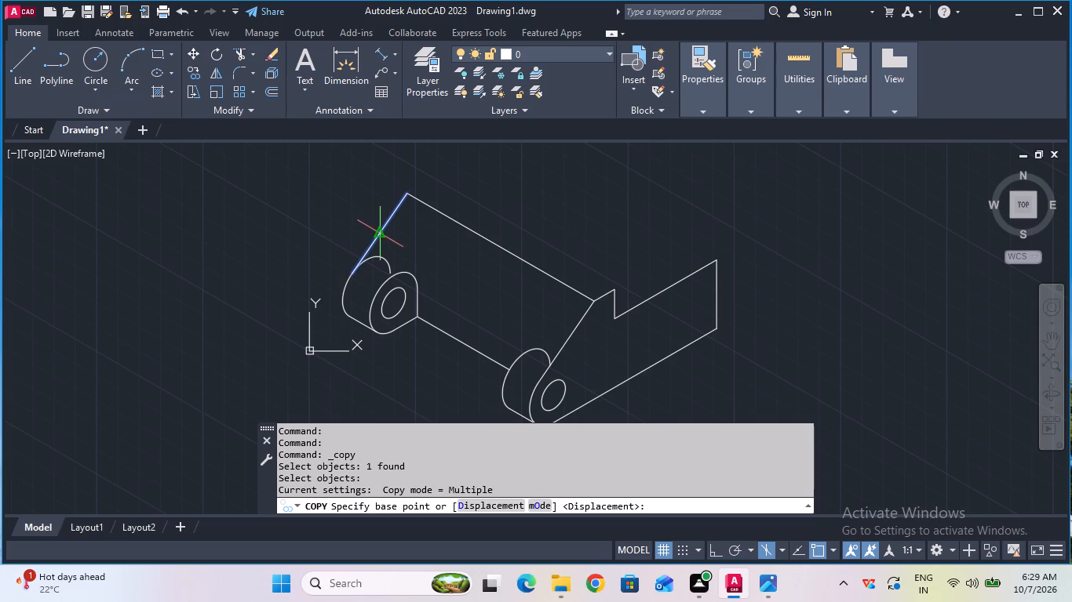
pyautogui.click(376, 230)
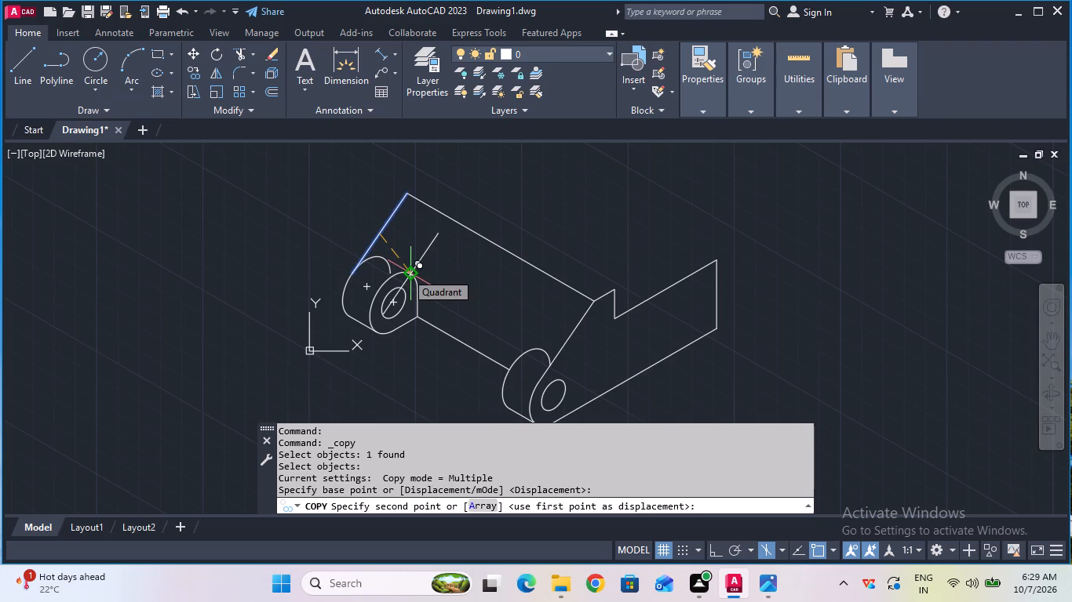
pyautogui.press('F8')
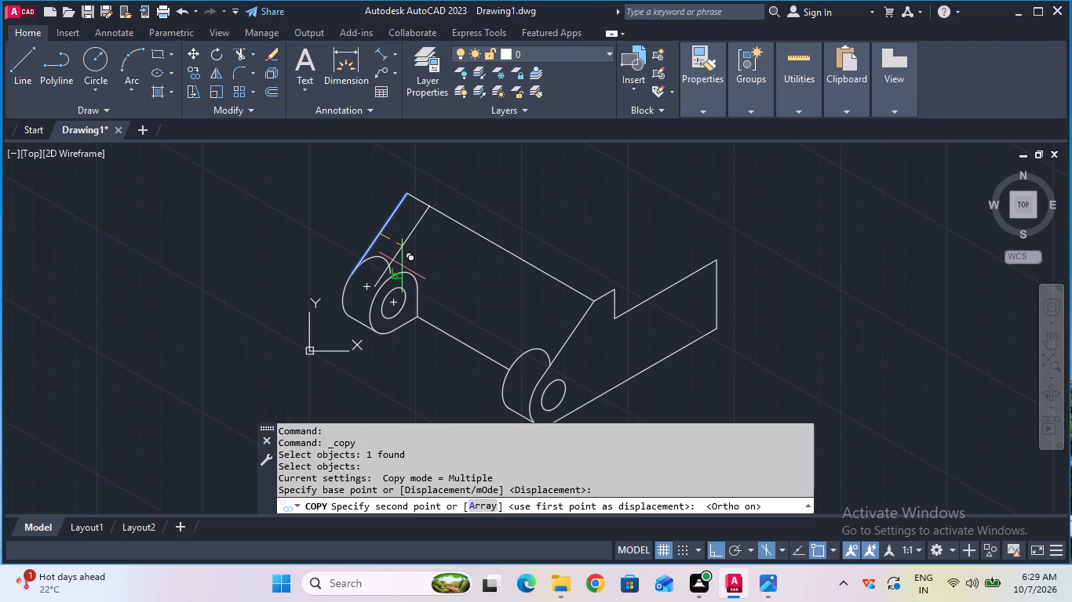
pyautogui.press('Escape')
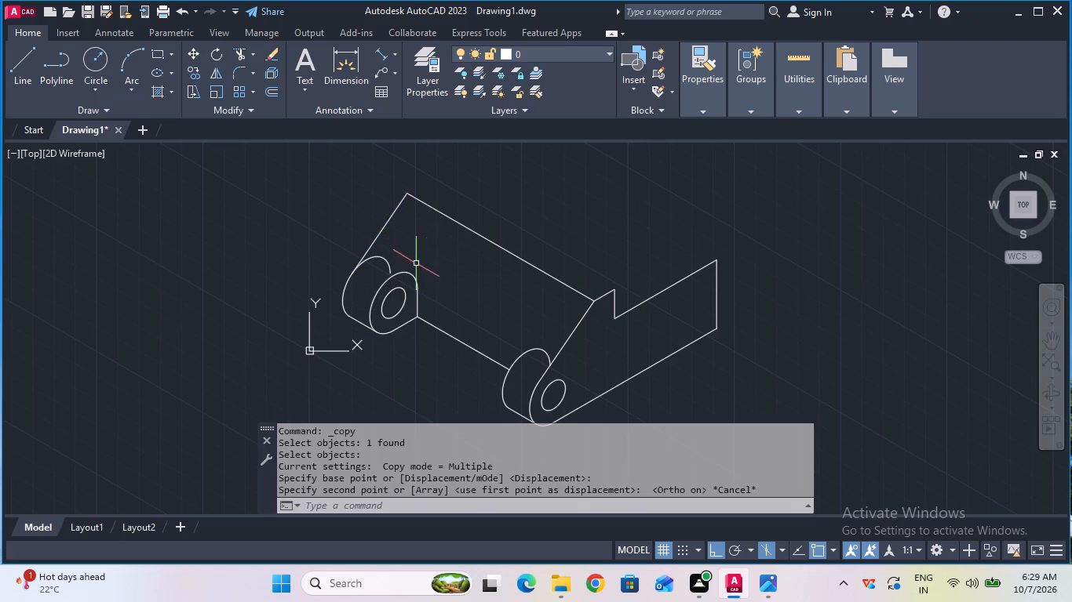
# With ortho on, copy the upper arm's sloping tangent line 16 mm at 330° from its midpoint.
pyautogui.click(191, 78)
pyautogui.click(379, 234)
pyautogui.press('Return')
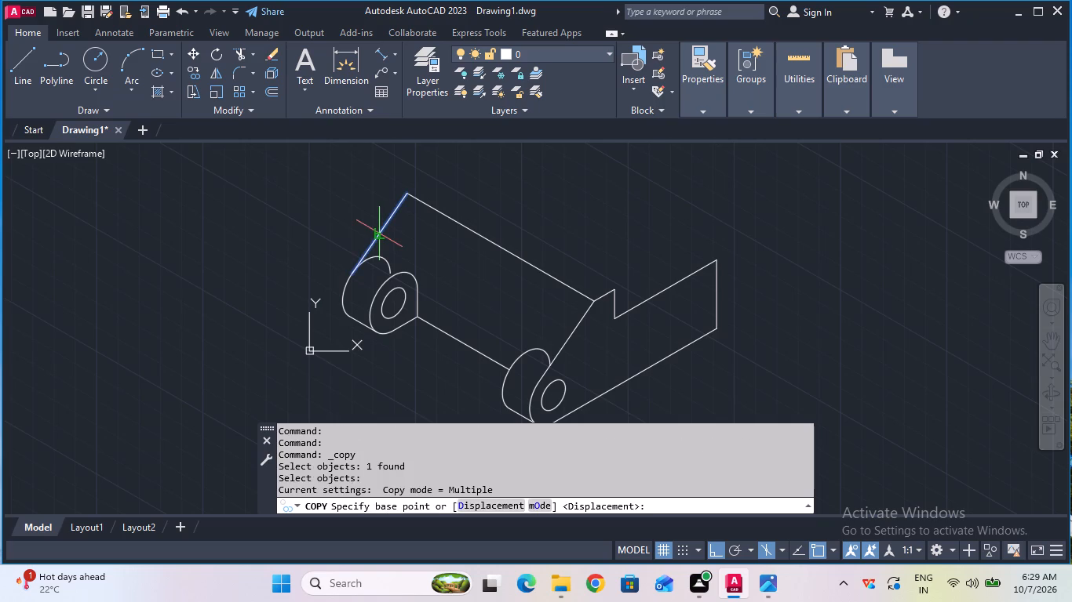
pyautogui.click(379, 234)
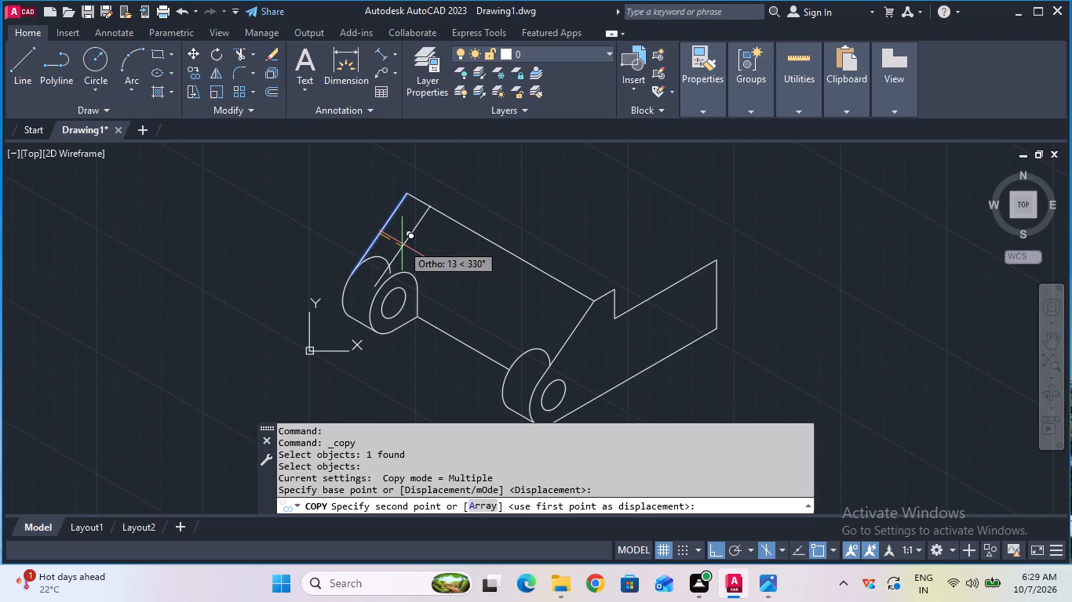
pyautogui.press('1')
pyautogui.press('6')
pyautogui.press('Return')
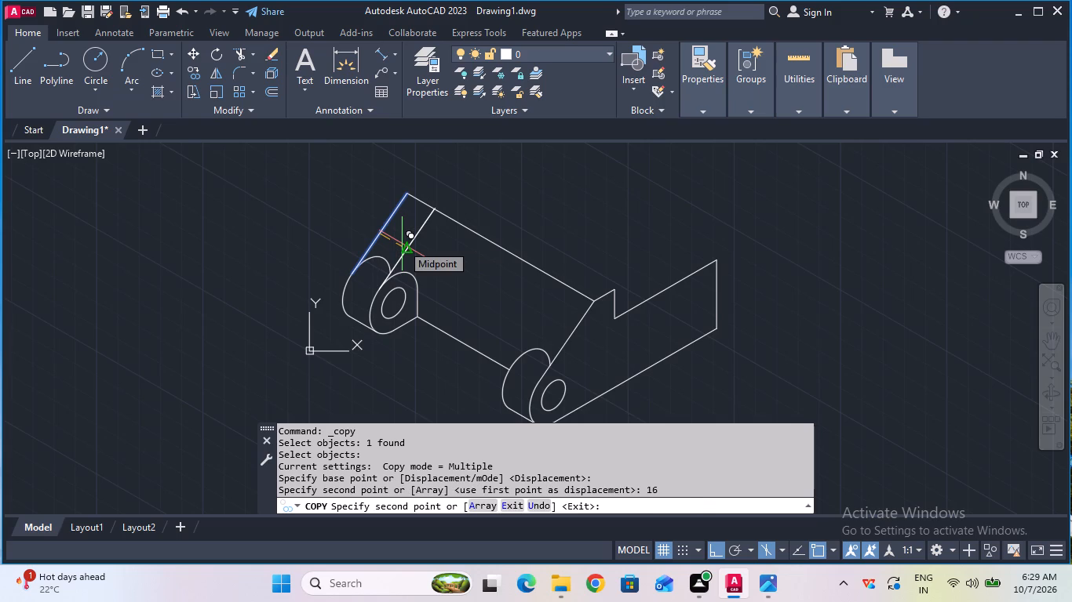
pyautogui.press('Escape')
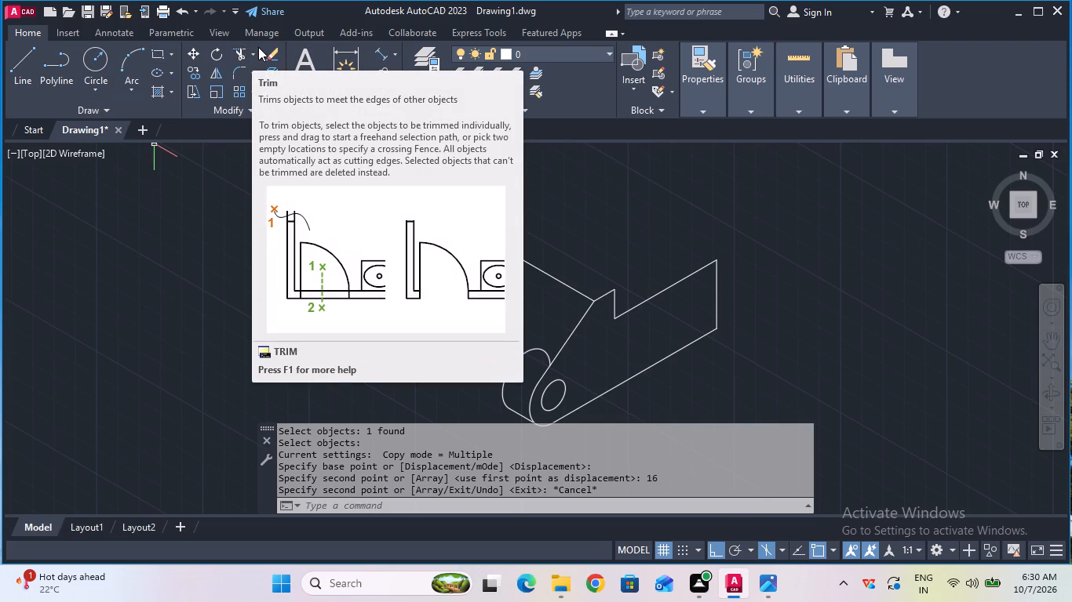
# Extend the vertical edge beside the upper arm end's front face up to the copied sloping line.
pyautogui.click(250, 53)
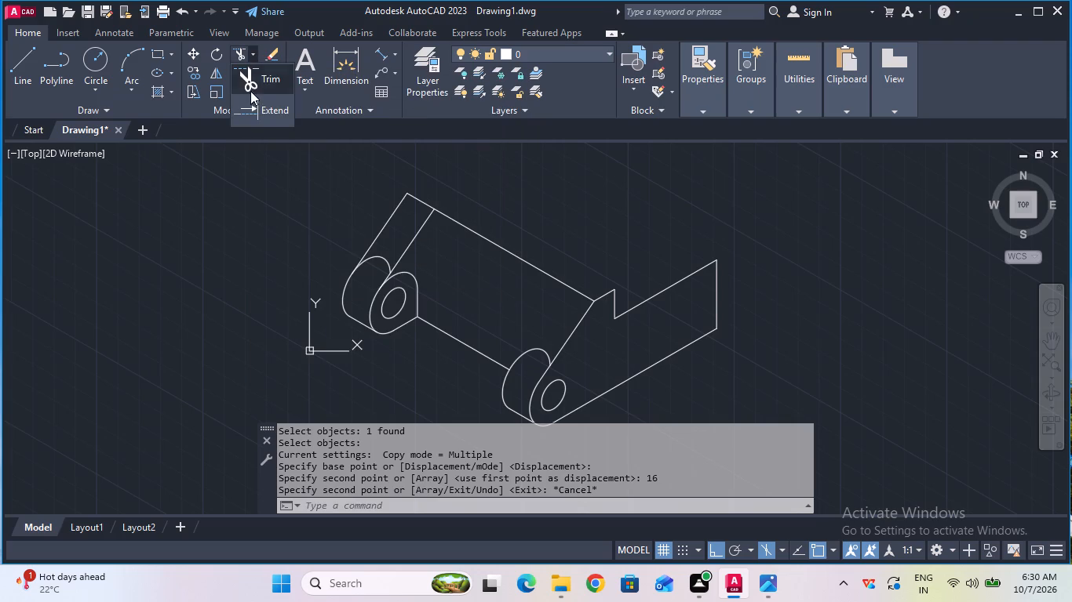
pyautogui.click(263, 116)
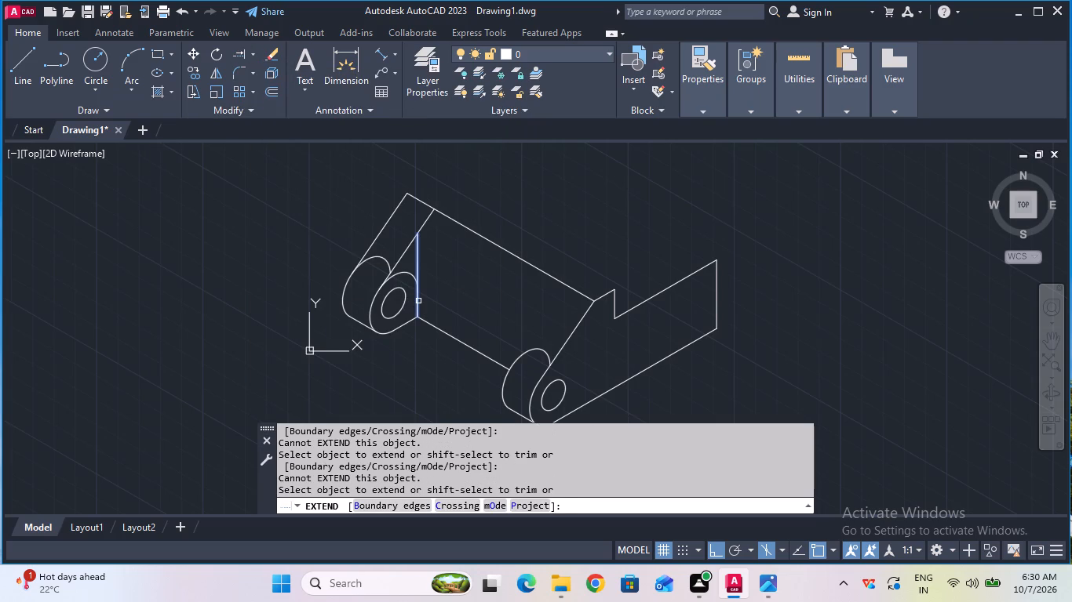
pyautogui.click(418, 301)
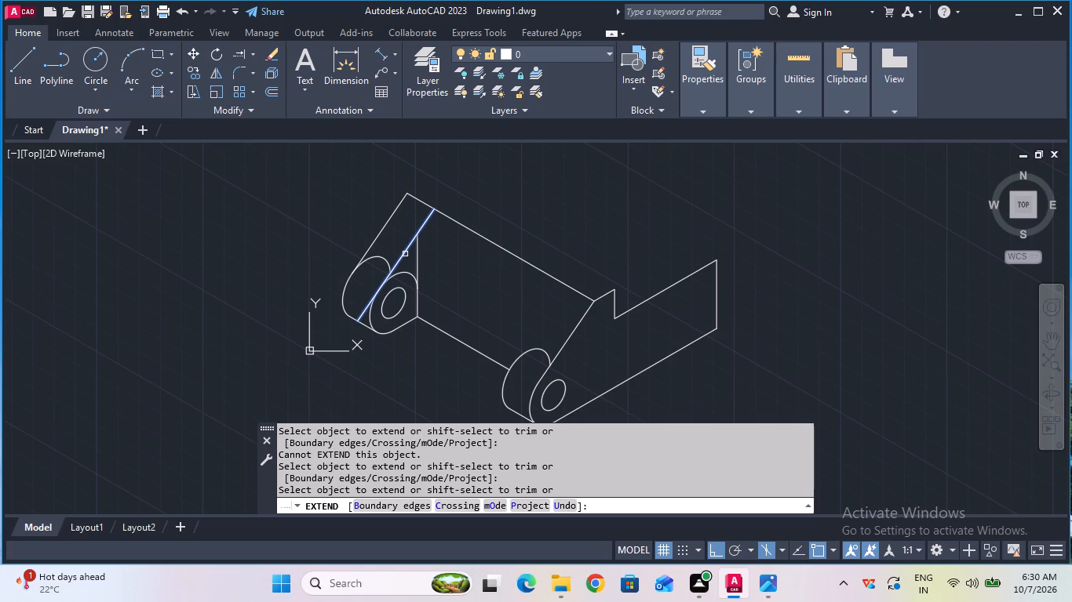
pyautogui.press('Escape')
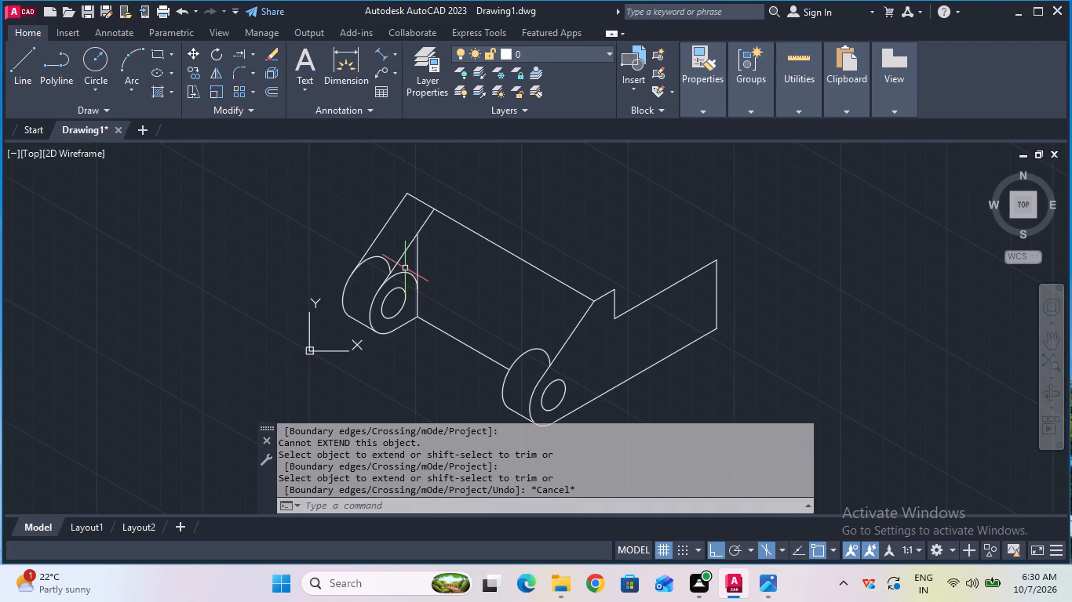
# Draw a 70 mm line at 330° from the top of the vertical edge beside the upper arm end, with ortho on.
pyautogui.click(37, 92)
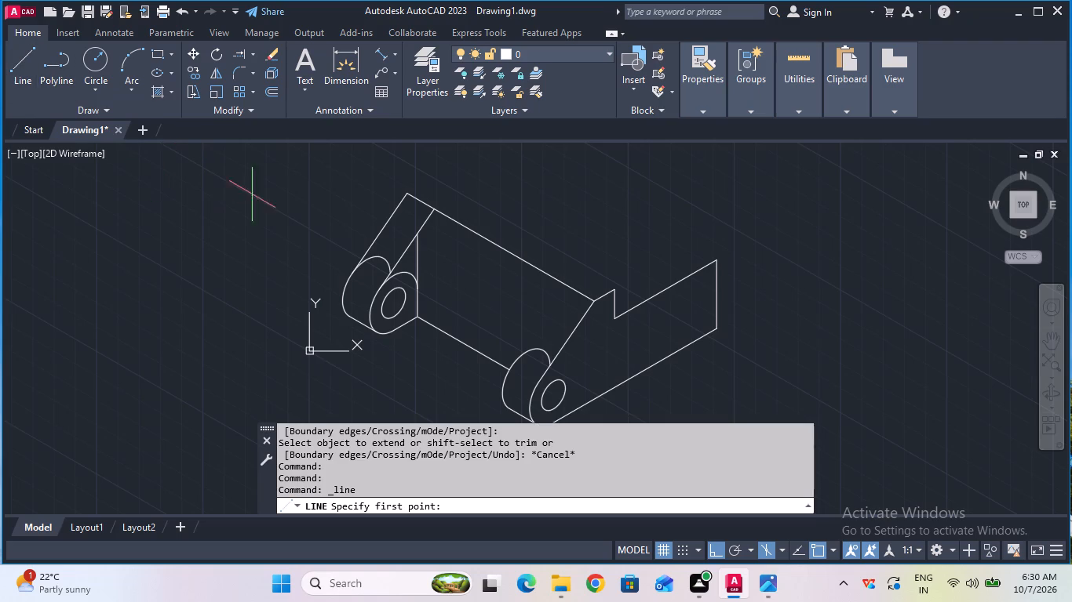
pyautogui.click(414, 238)
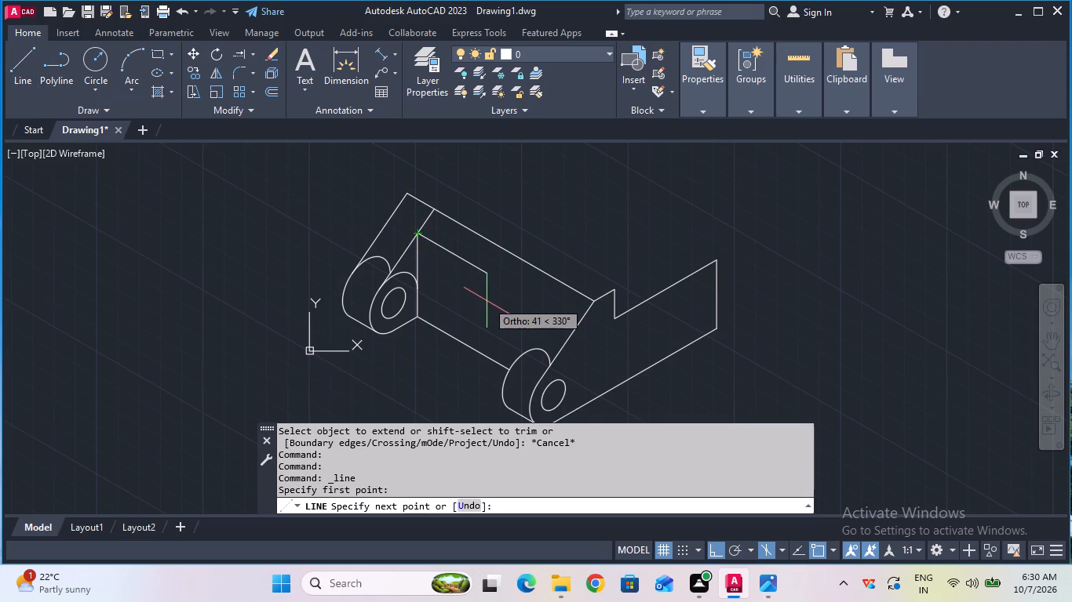
pyautogui.write('70')
pyautogui.press('Return')
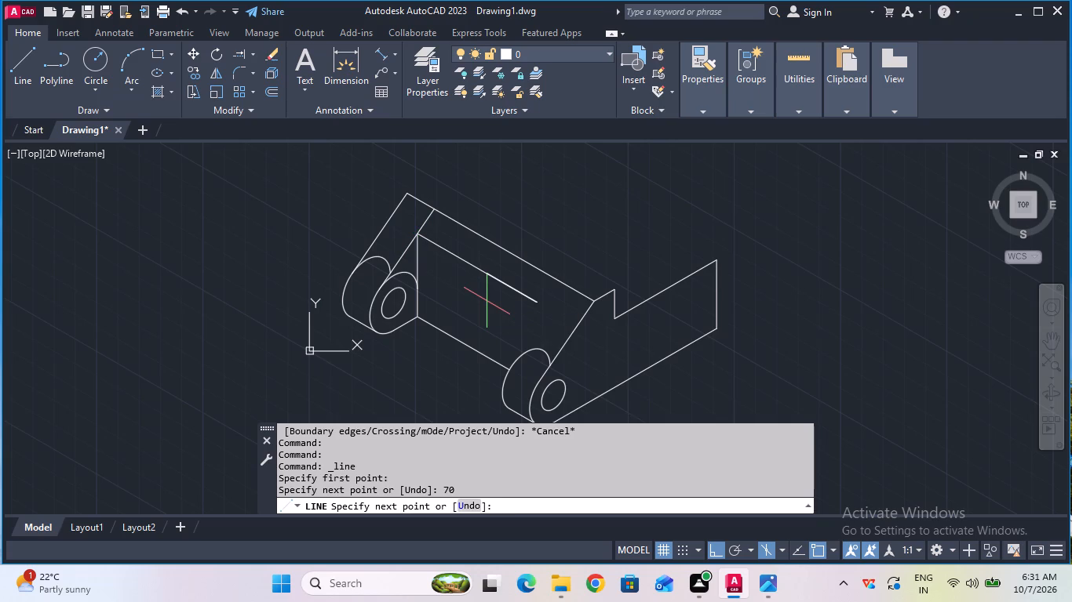
pyautogui.press('Escape')
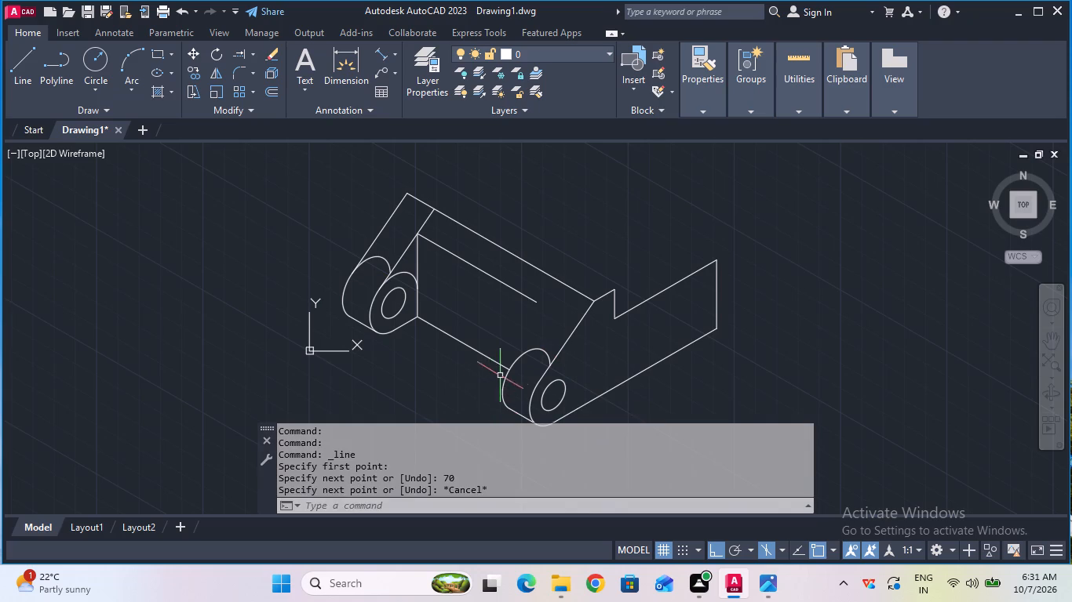
# Copy the lower arm's front sloping line 16 mm at 150° to form the arm's inner edge.
pyautogui.click(202, 76)
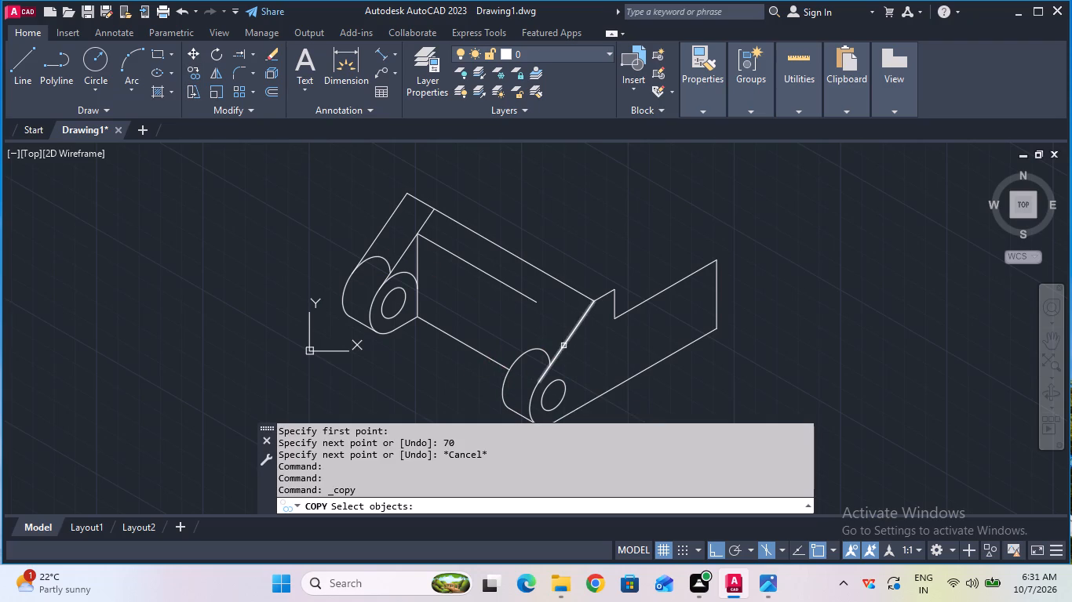
pyautogui.click(563, 346)
pyautogui.press('Return')
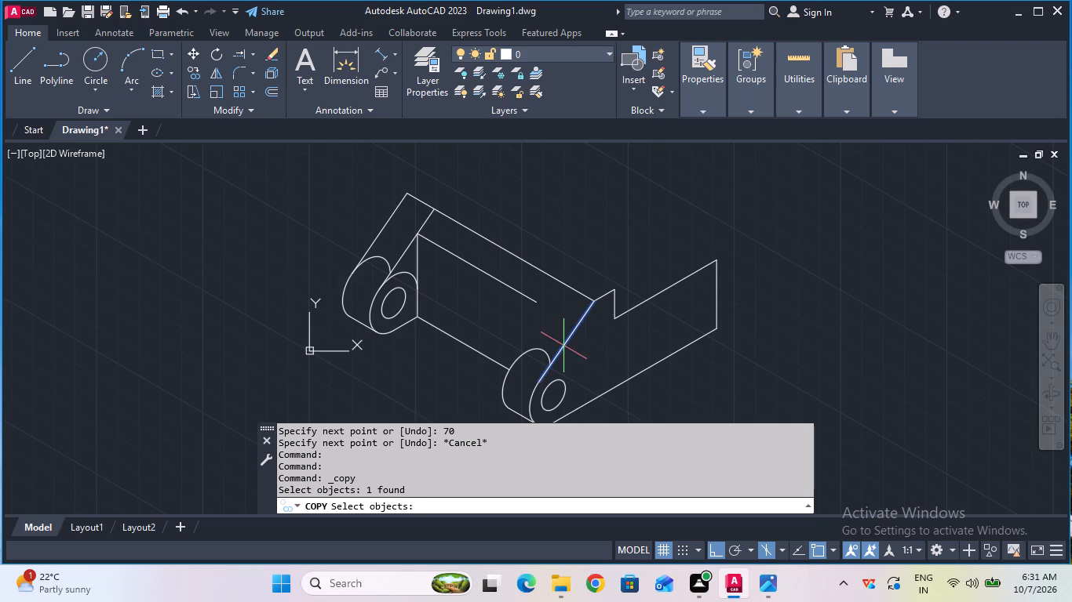
pyautogui.click(563, 346)
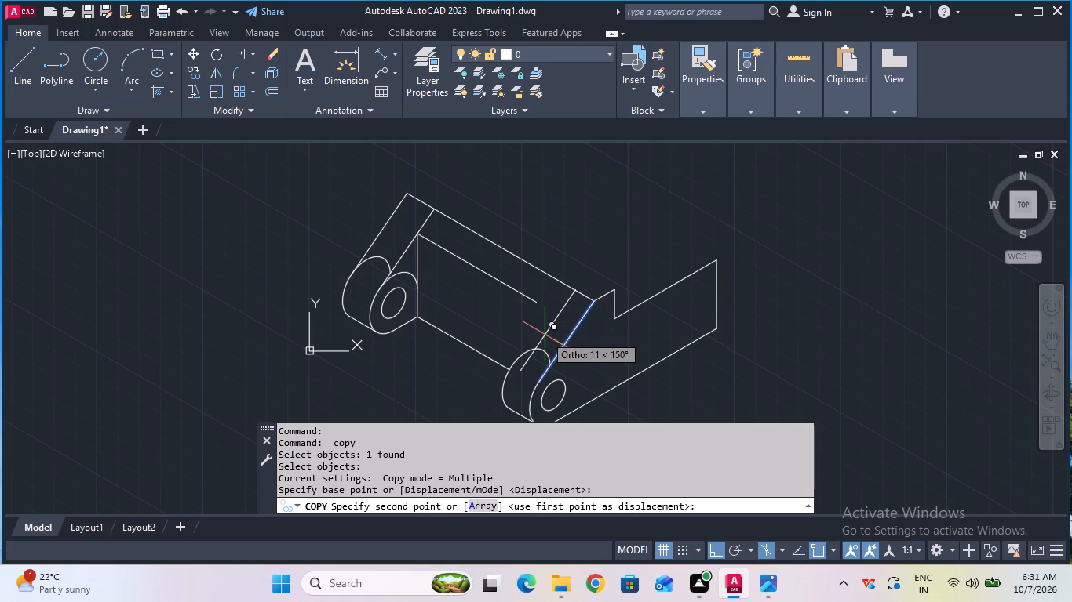
pyautogui.press('1')
pyautogui.press('6')
pyautogui.press('Return')
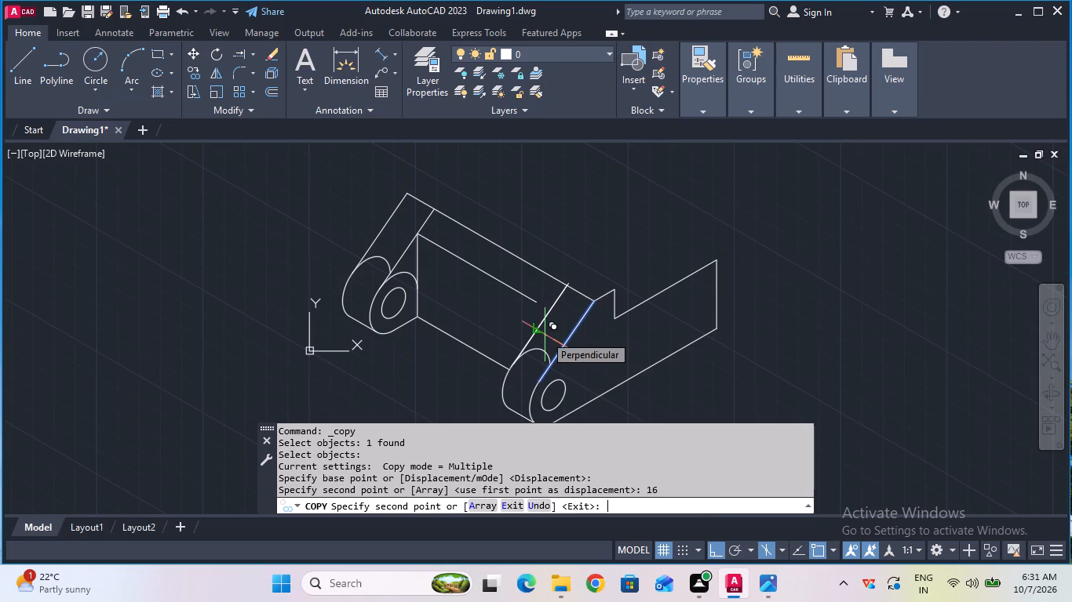
pyautogui.press('Escape')
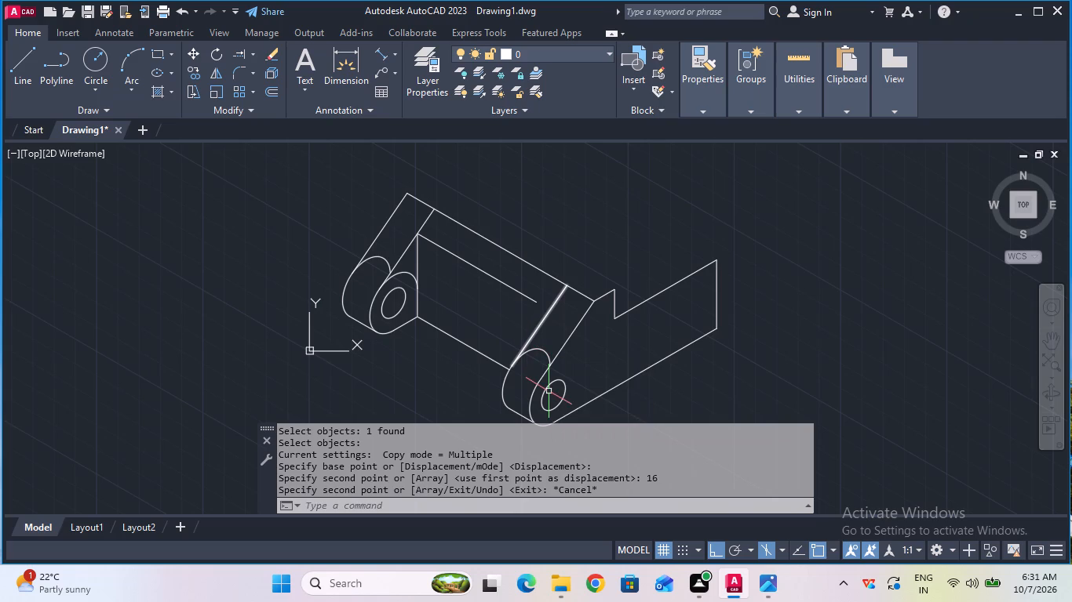
# Measure the lower arm end's thickness along its short bottom edge using an aligned dimension, without placing it.
pyautogui.scroll(1, 549, 392)
pyautogui.scroll(-1, 549, 392)
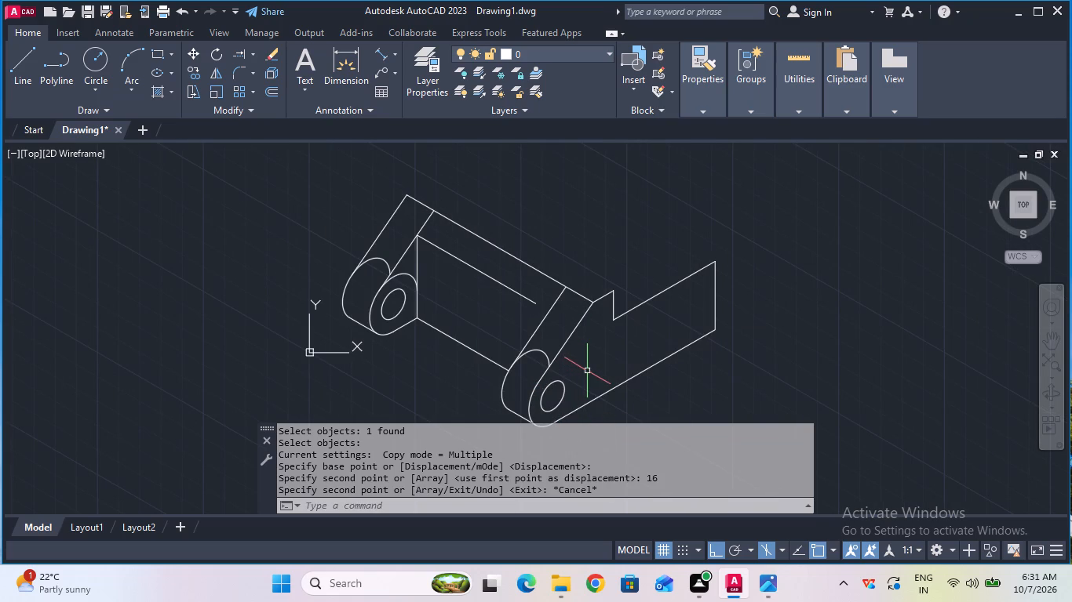
pyautogui.moveTo(587, 371); pyautogui.dragTo(587, 348, button='middle')
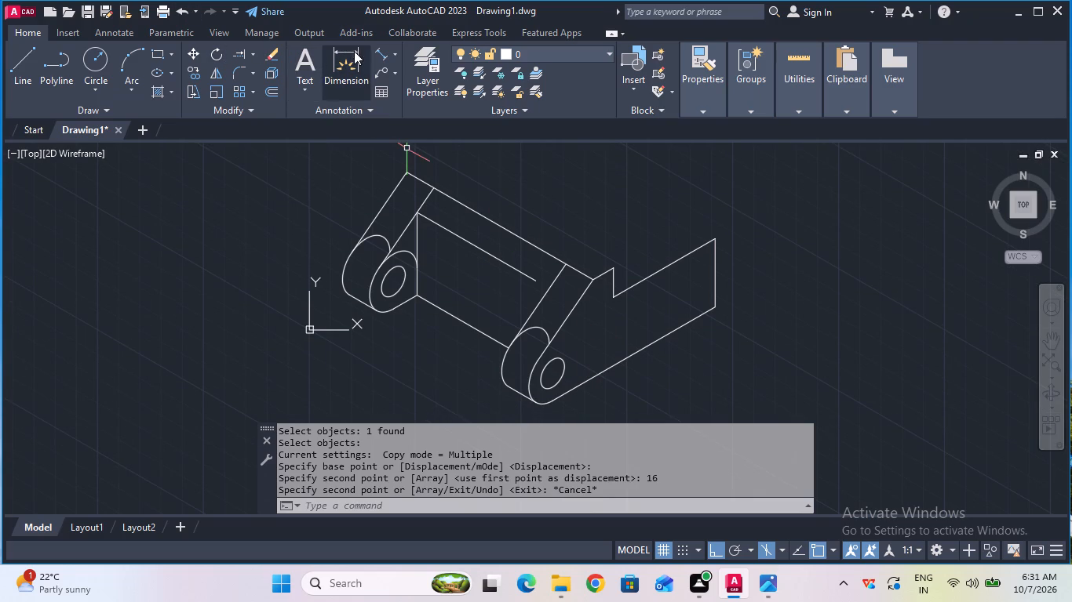
pyautogui.click(373, 57)
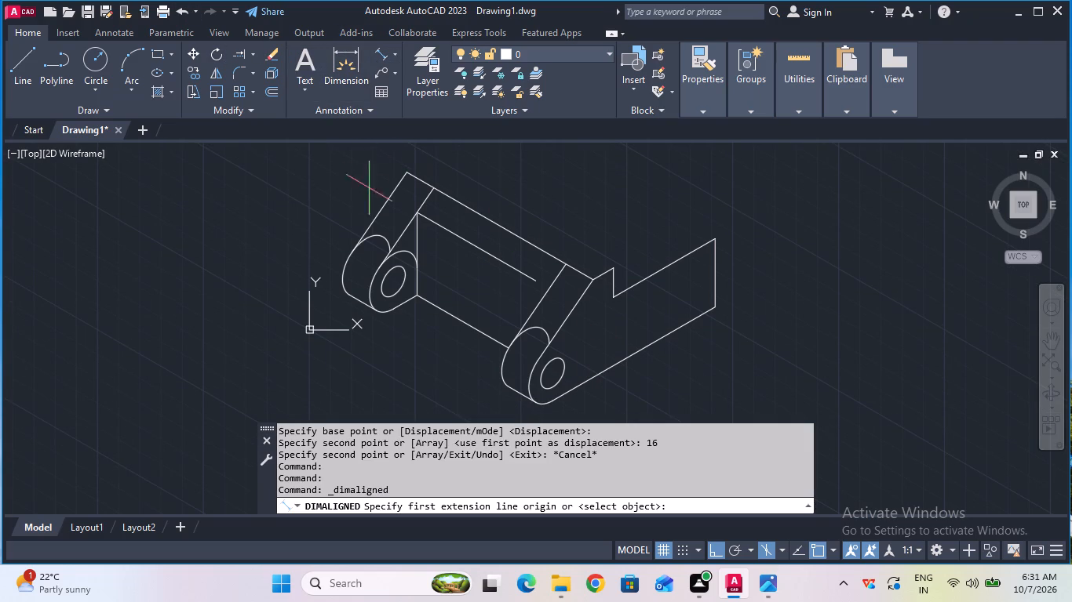
pyautogui.click(506, 382)
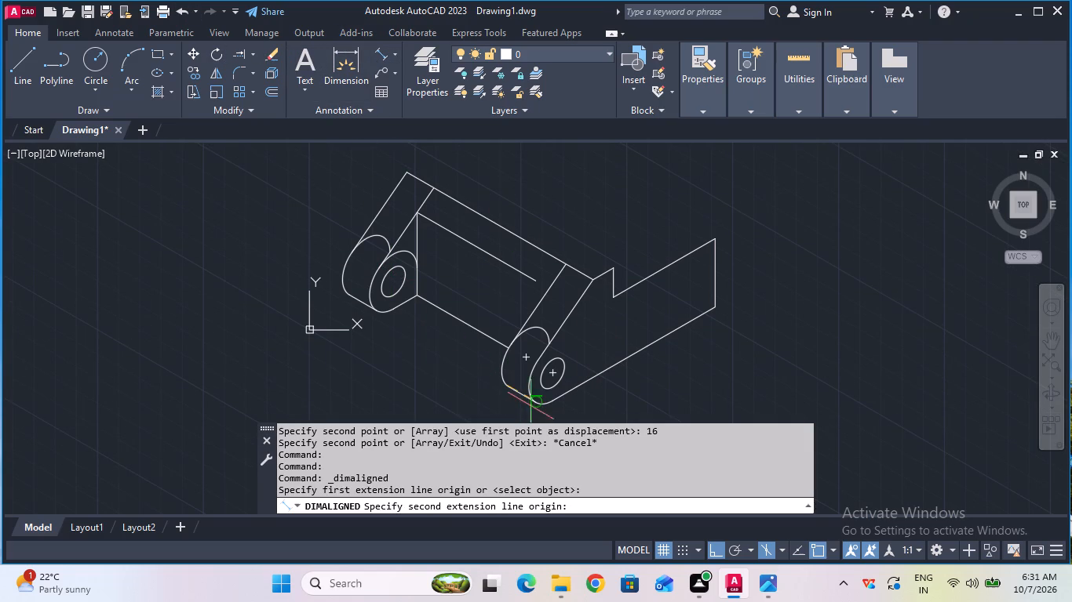
pyautogui.click(533, 405)
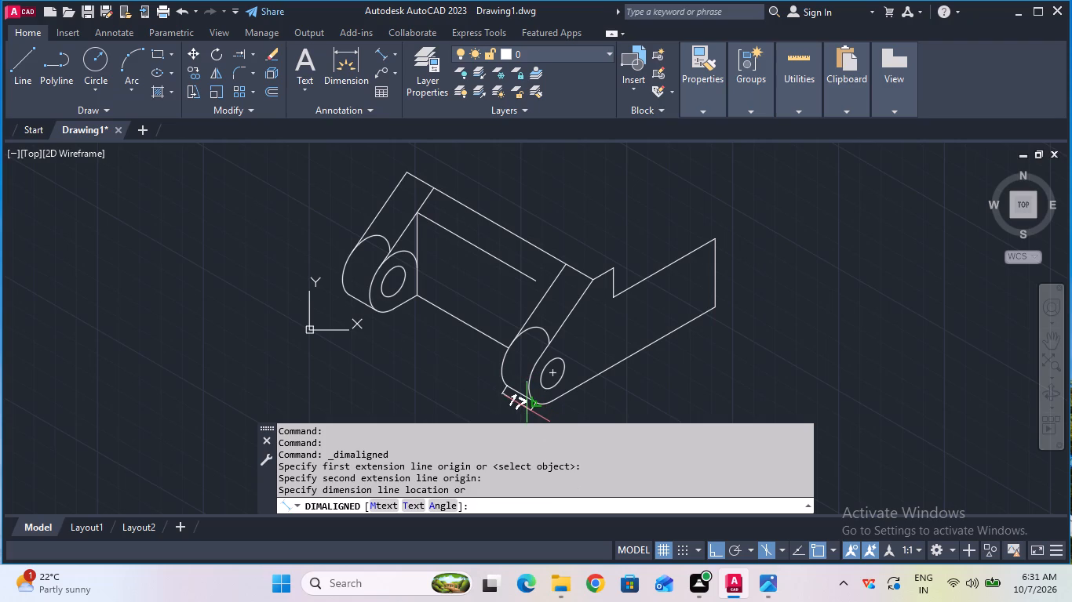
pyautogui.press('Escape')
pyautogui.click(380, 55)
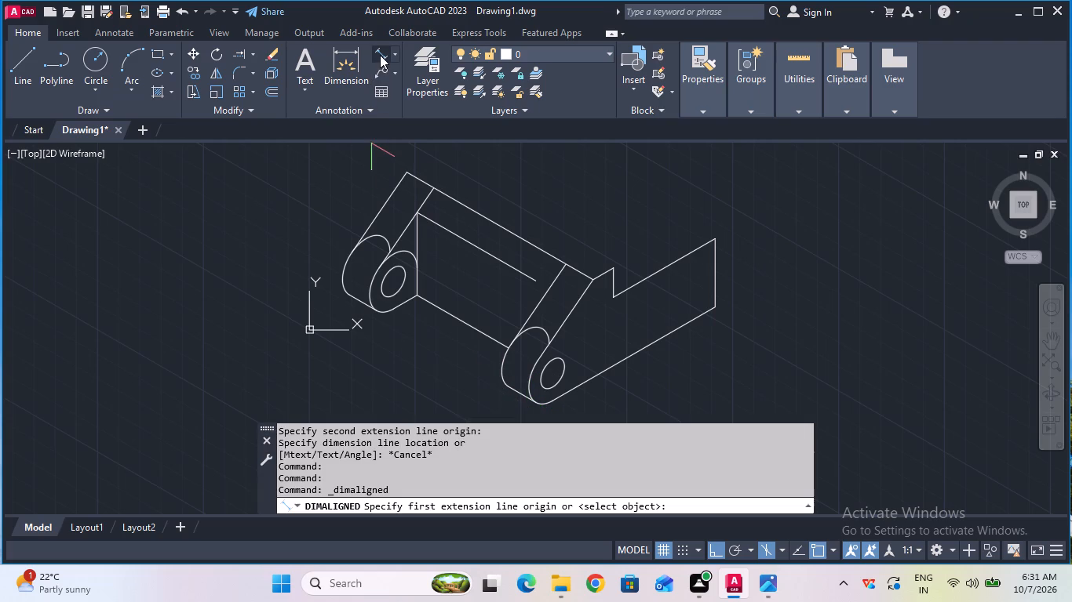
pyautogui.click(507, 387)
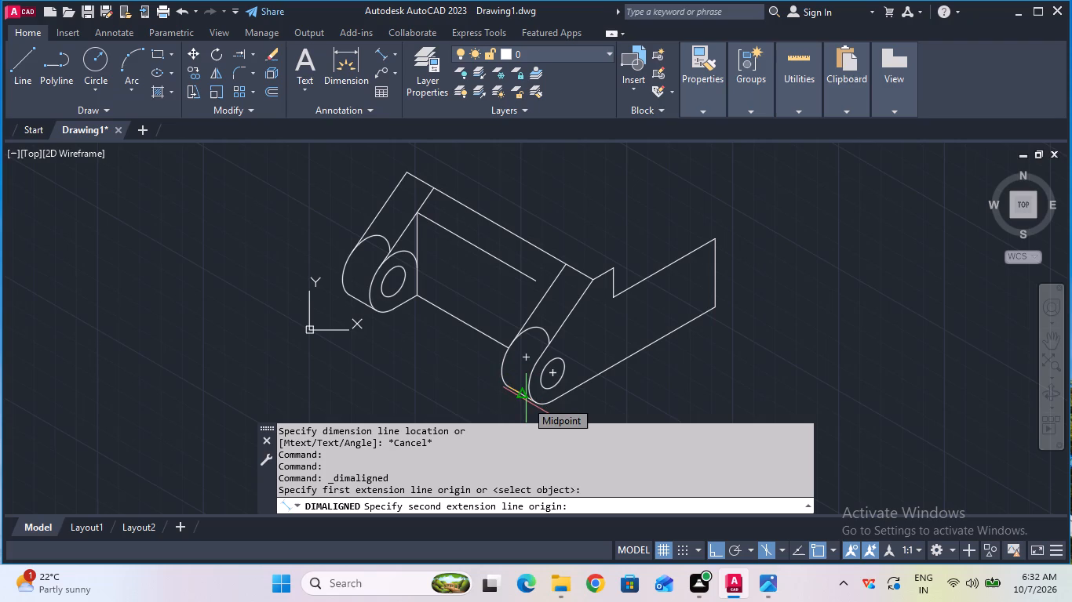
pyautogui.click(535, 401)
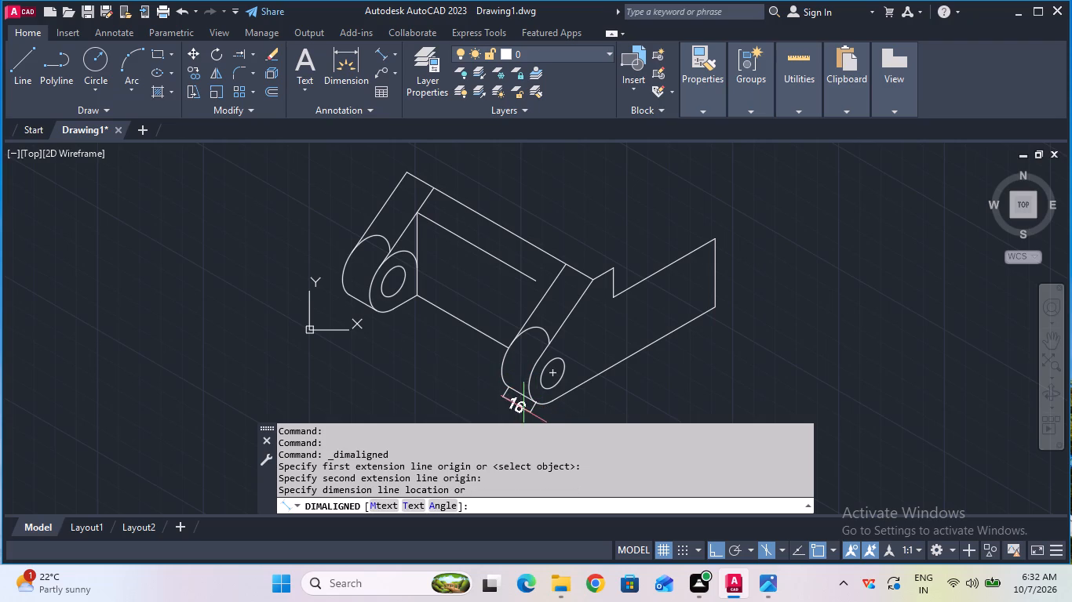
pyautogui.press('Escape')
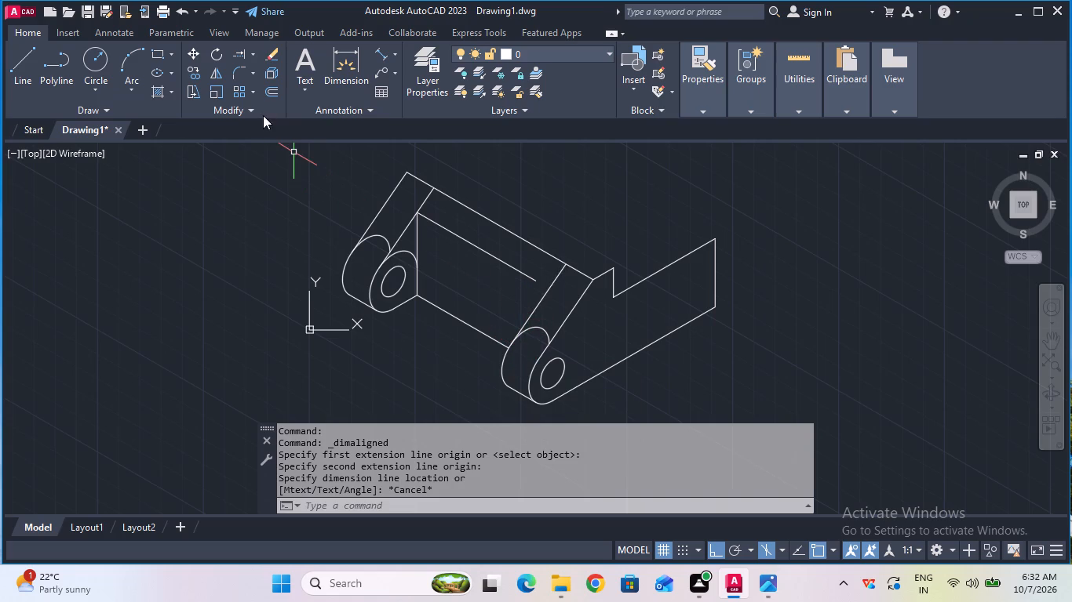
# Extend the 70 mm line to meet the lower arm's copied sloping line.
pyautogui.click(255, 60)
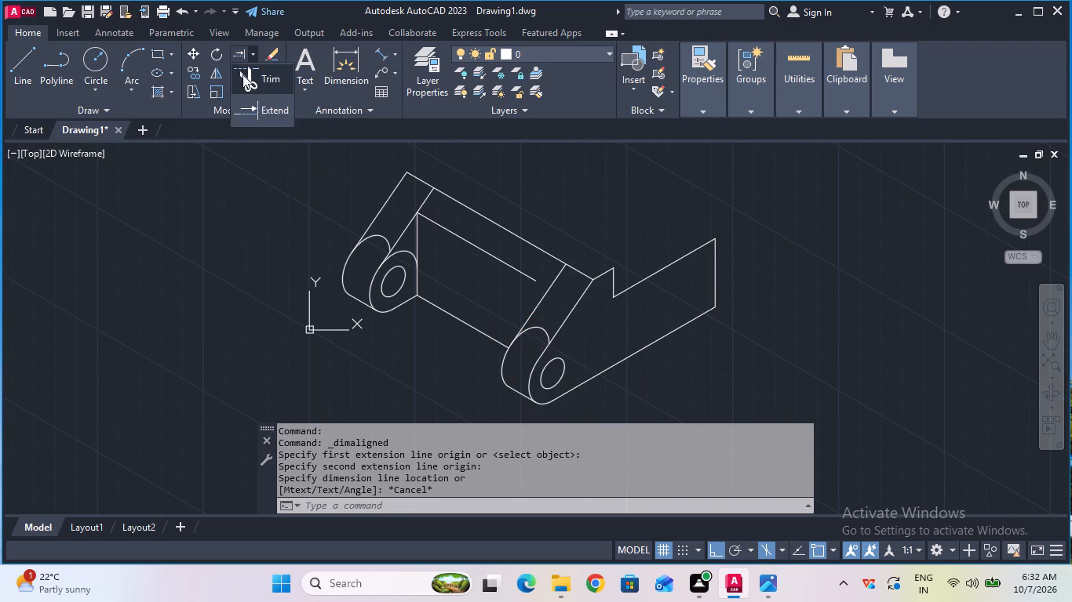
pyautogui.click(259, 109)
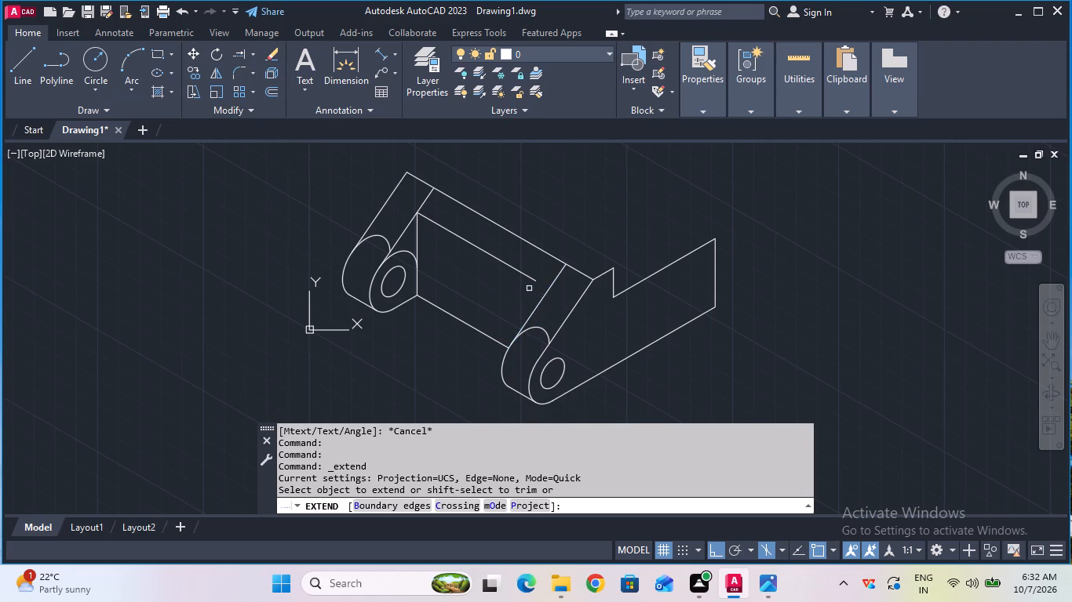
pyautogui.click(529, 278)
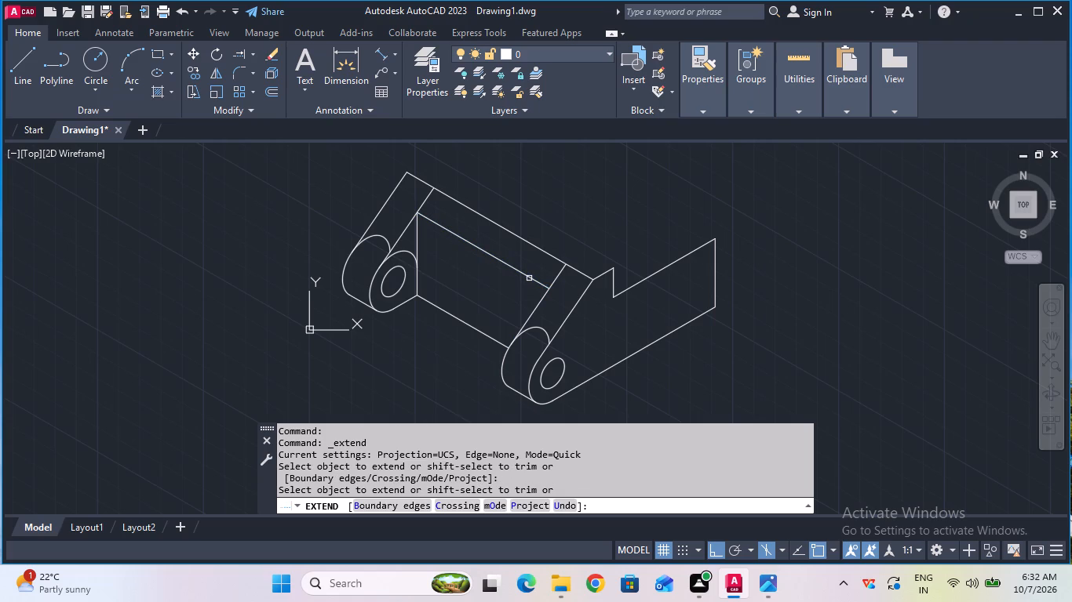
pyautogui.press('Escape')
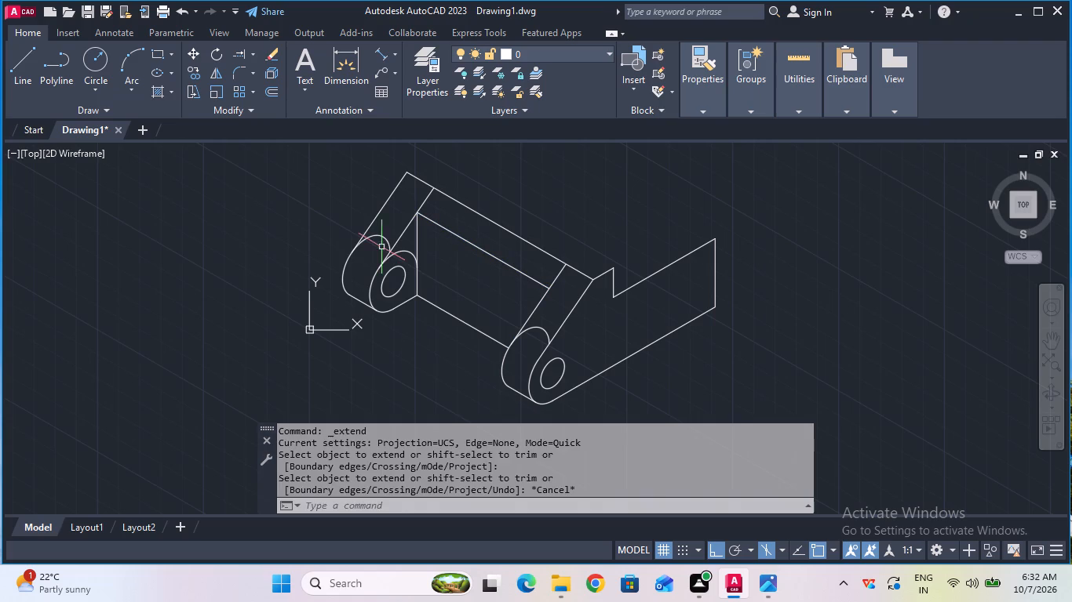
# Trim both copied sloping lines above the inner parallel line, and trim the surplus upper arcs at both rounded arm ends.
pyautogui.click(249, 53)
pyautogui.click(248, 74)
pyautogui.click(421, 203)
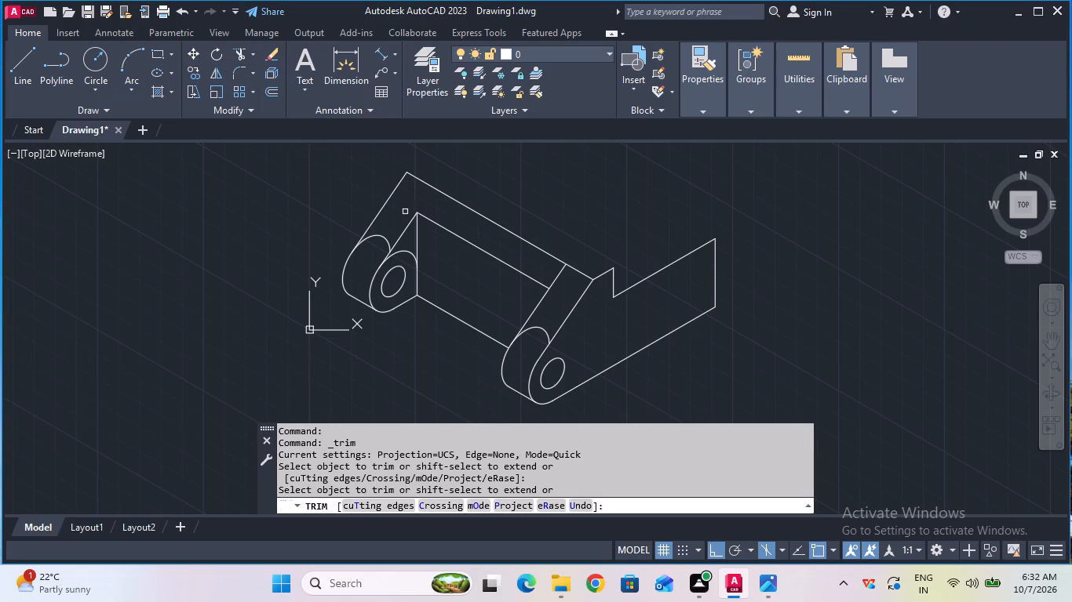
pyautogui.click(377, 234)
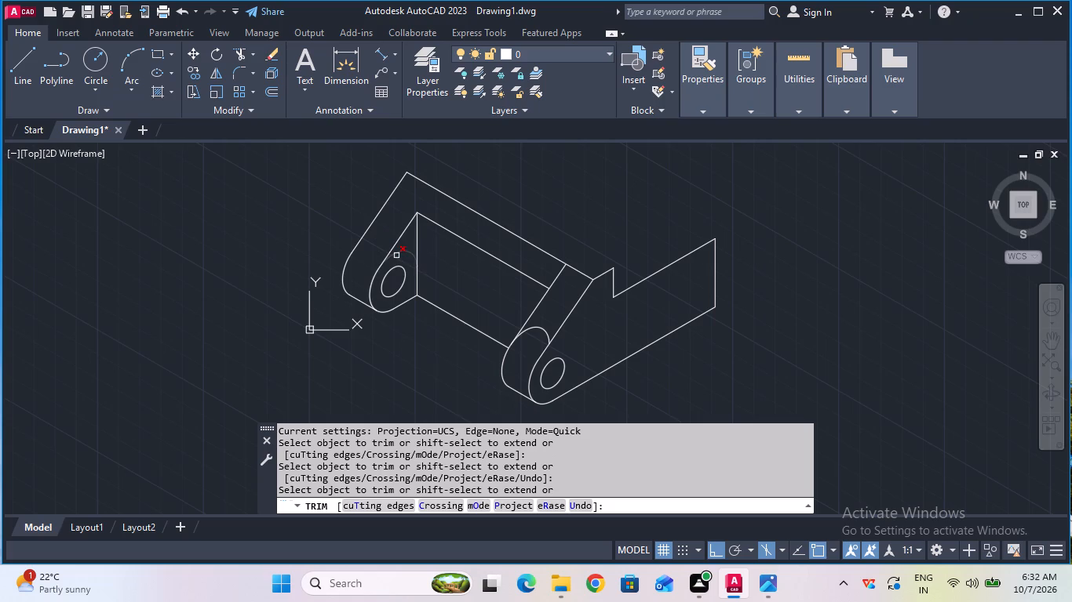
pyautogui.click(396, 256)
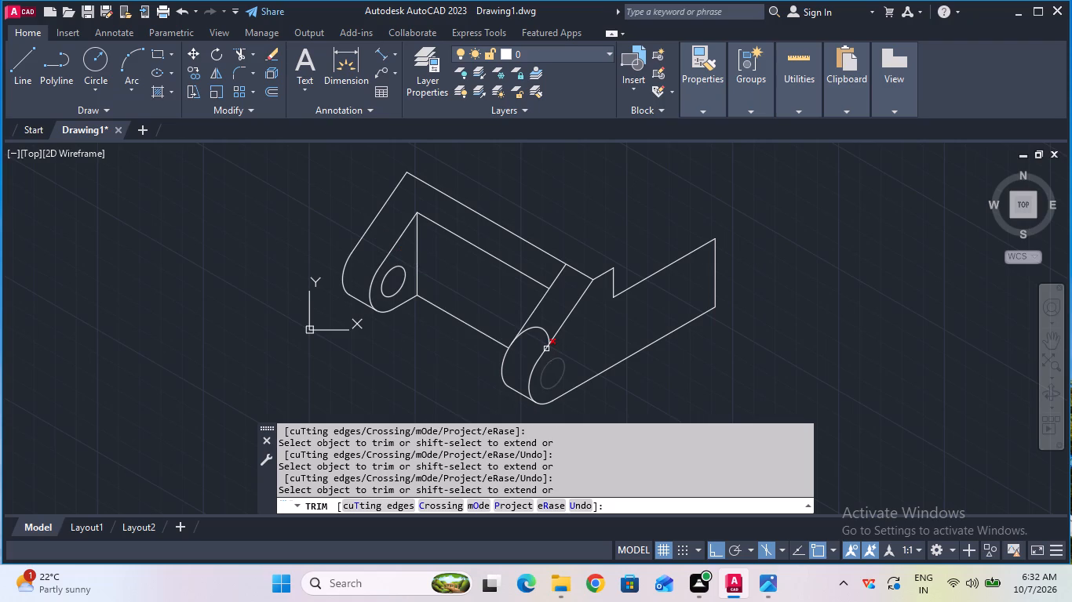
pyautogui.click(543, 333)
pyautogui.click(554, 281)
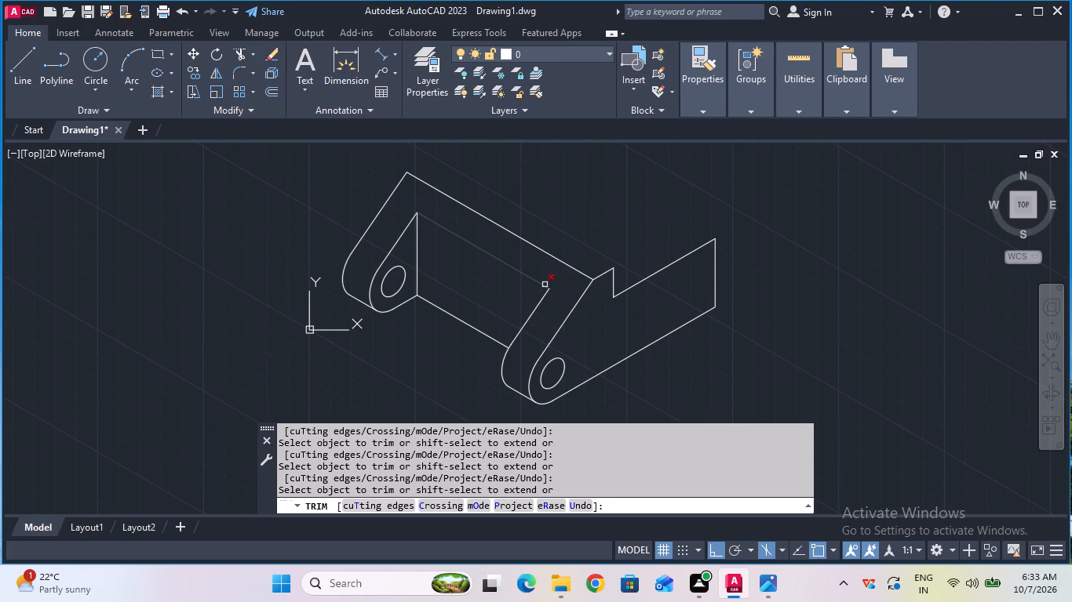
pyautogui.press('Escape')
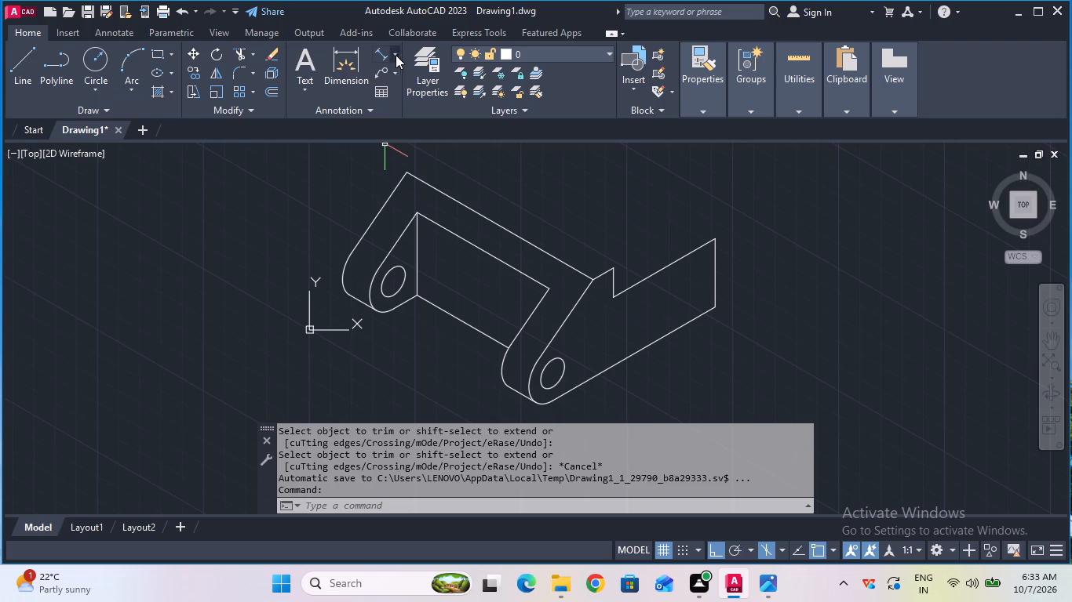
# Extend the inner parallel line at both ends to the outer sloping lines of the upper and lower arms.
pyautogui.click(256, 58)
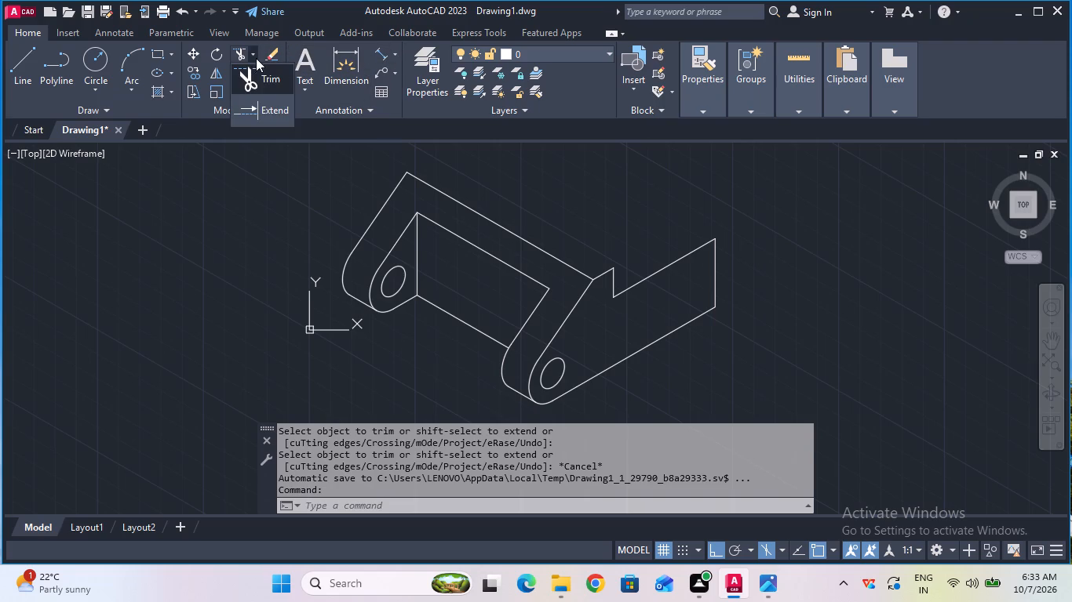
pyautogui.click(264, 103)
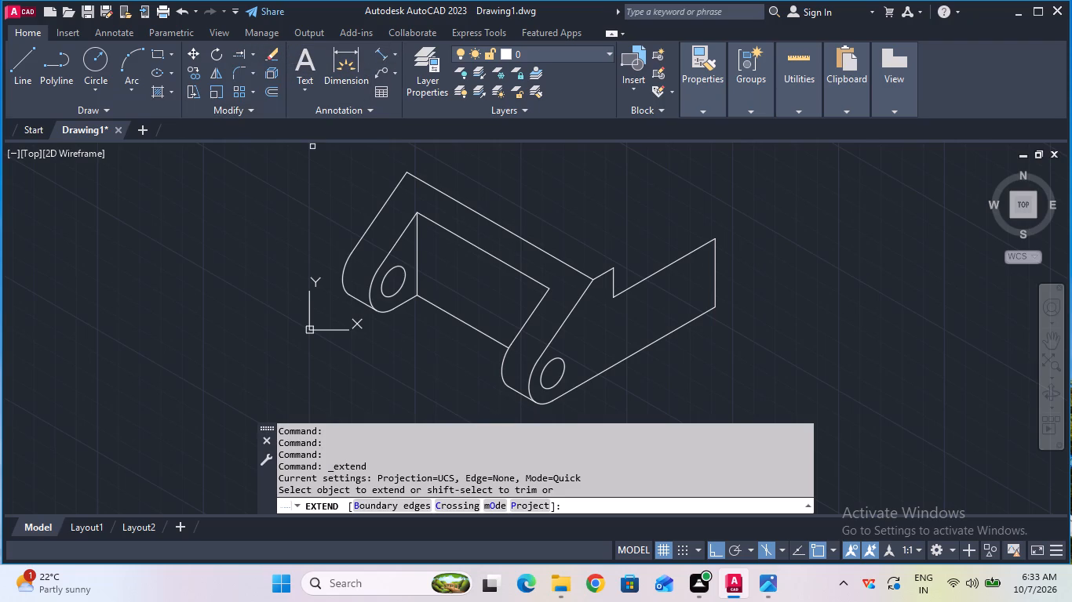
pyautogui.click(432, 219)
pyautogui.click(516, 269)
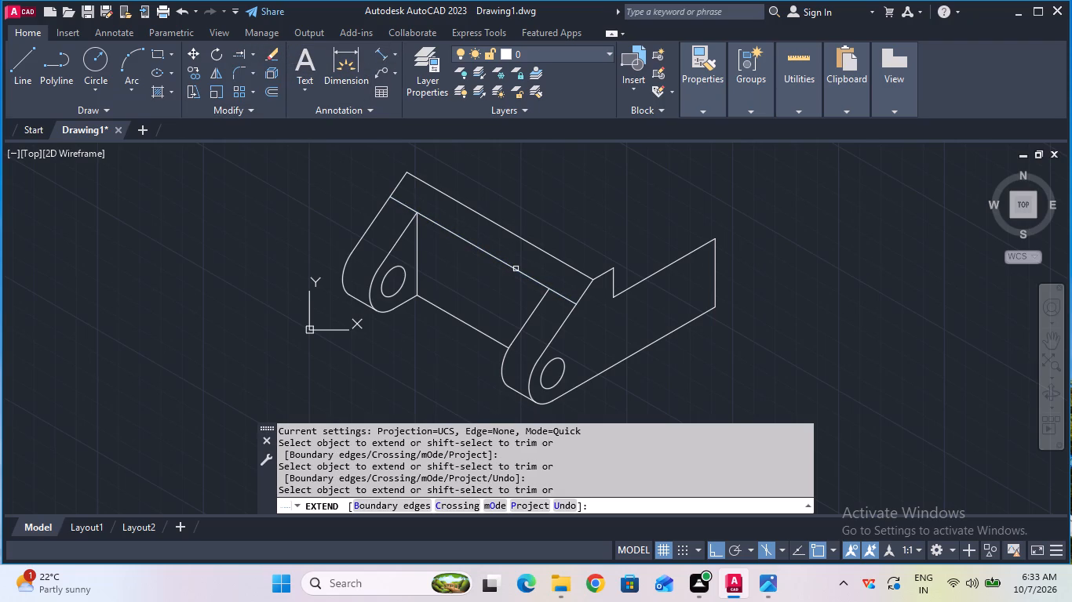
pyautogui.press('Escape')
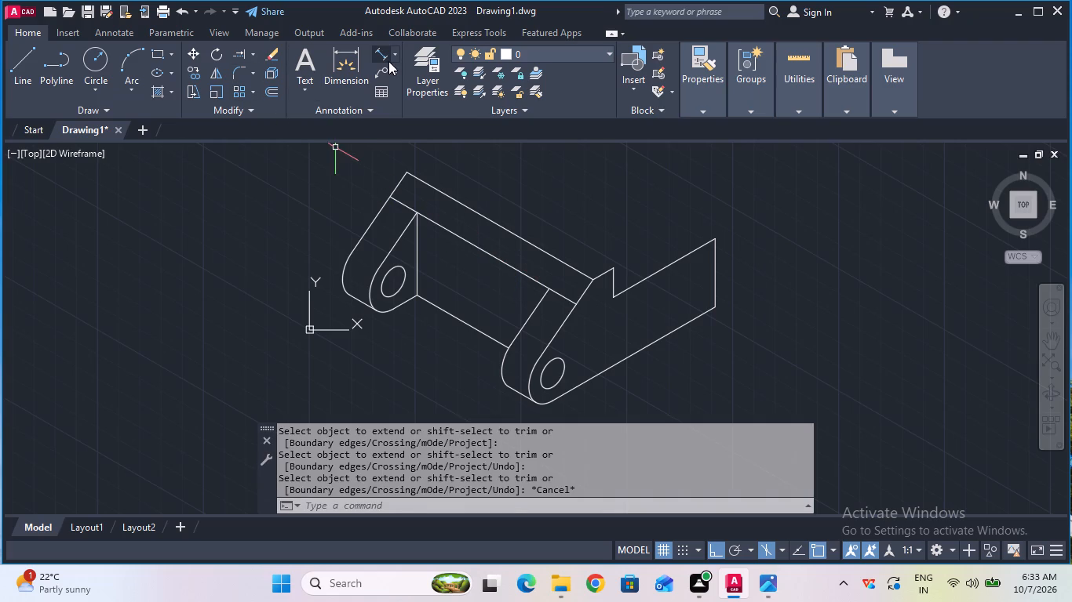
# Measure the full length of the inner parallel line between the outer sloping lines using an aligned dimension, without placing it.
pyautogui.click(376, 50)
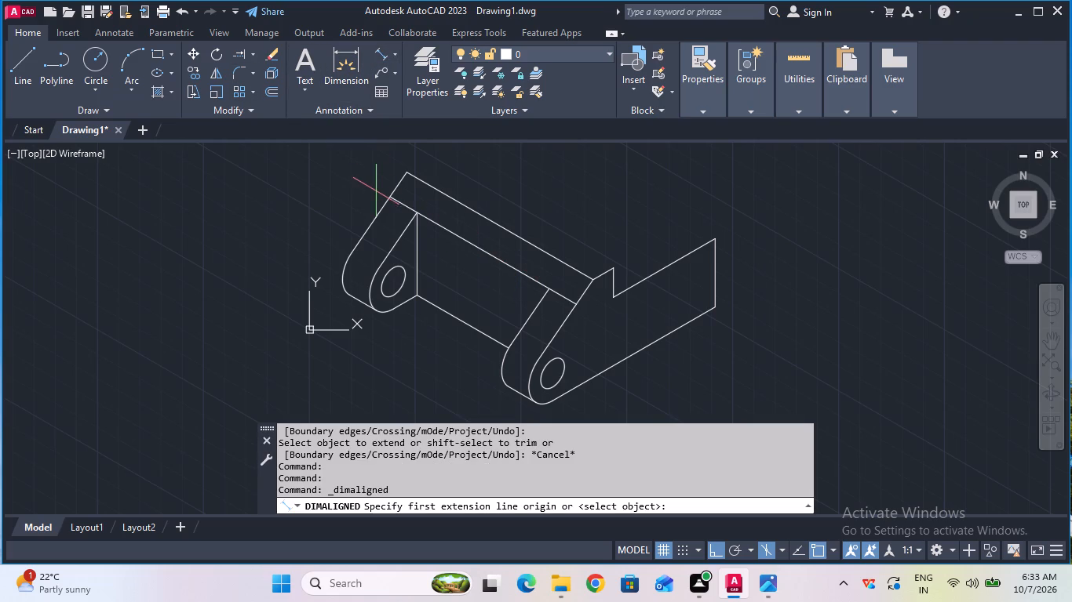
pyautogui.click(385, 196)
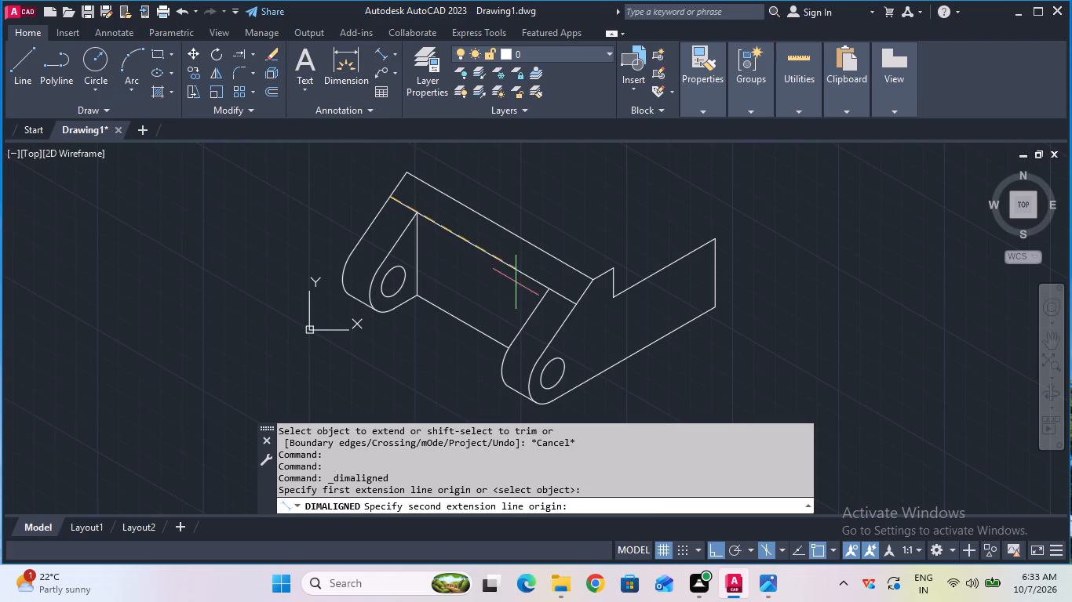
pyautogui.click(575, 306)
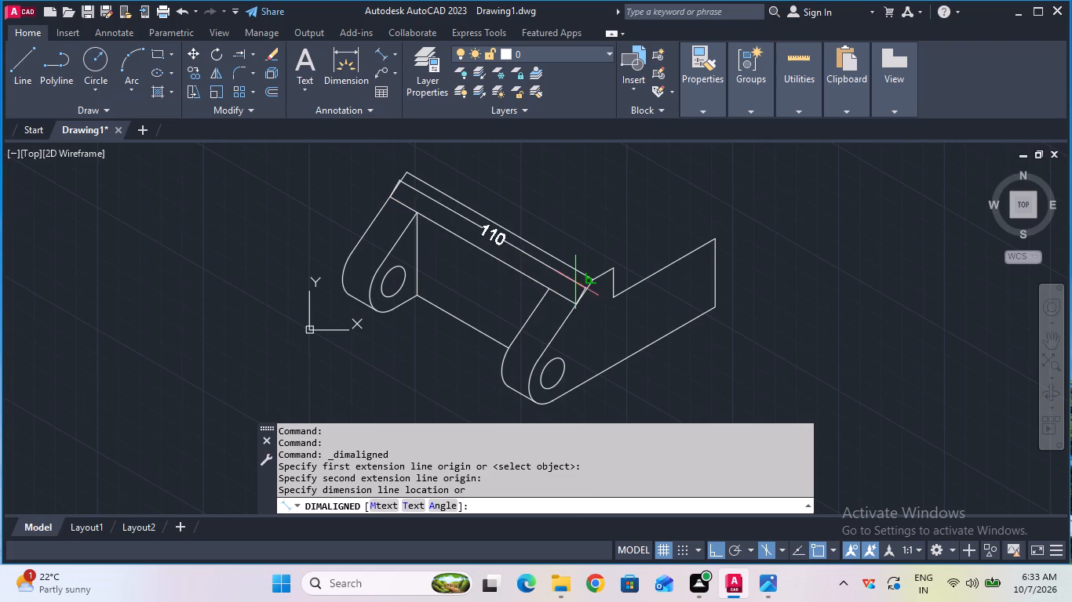
pyautogui.press('Escape')
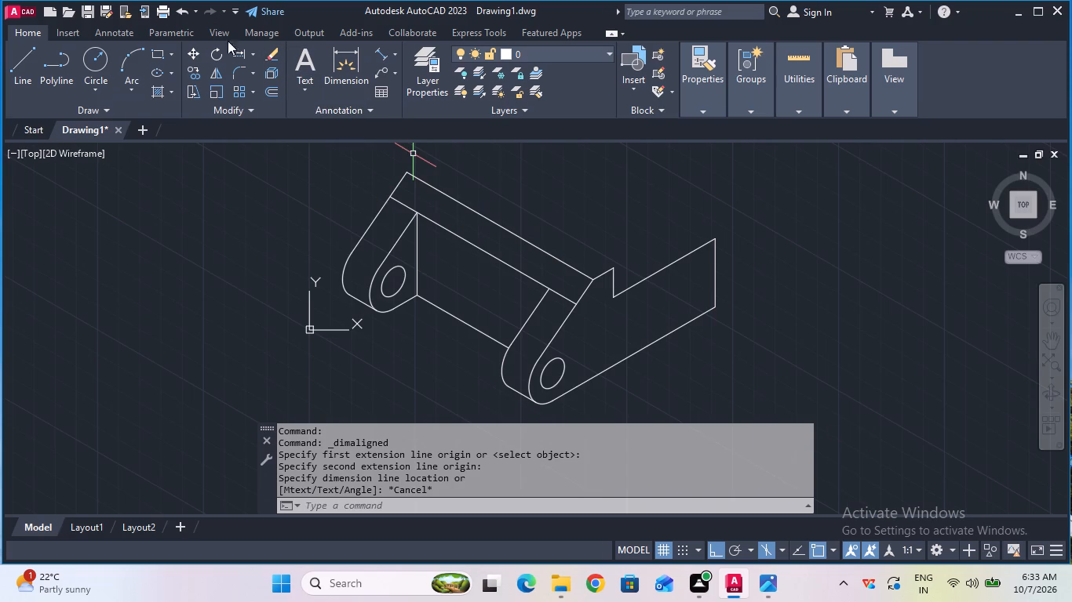
# Trim both ends of the inner parallel line back to the inner sloping lines of the upper and lower arms.
pyautogui.click(253, 59)
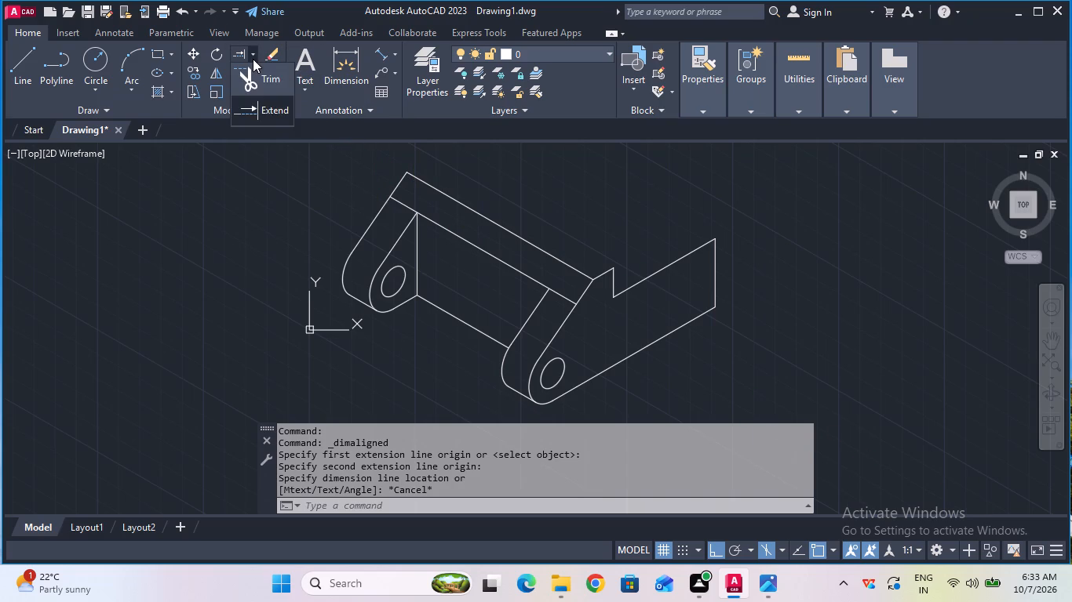
pyautogui.click(282, 82)
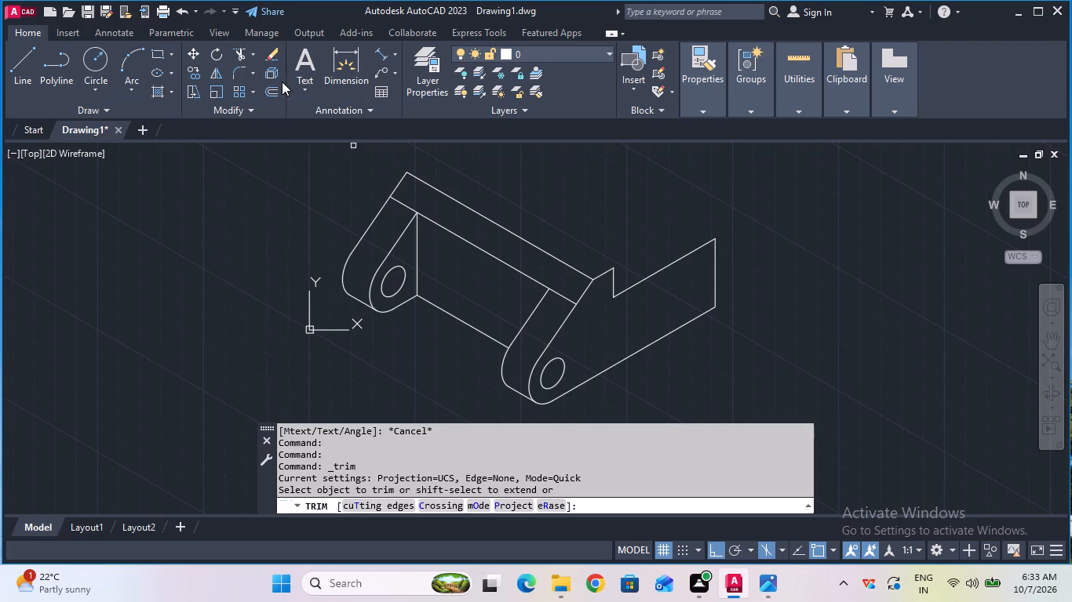
pyautogui.click(417, 209)
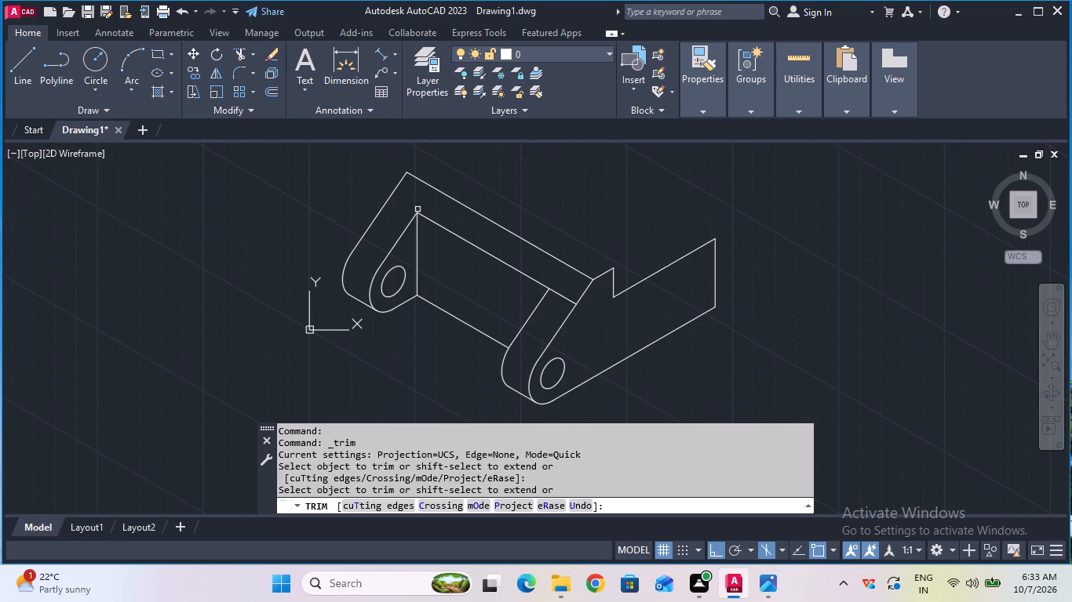
pyautogui.click(563, 299)
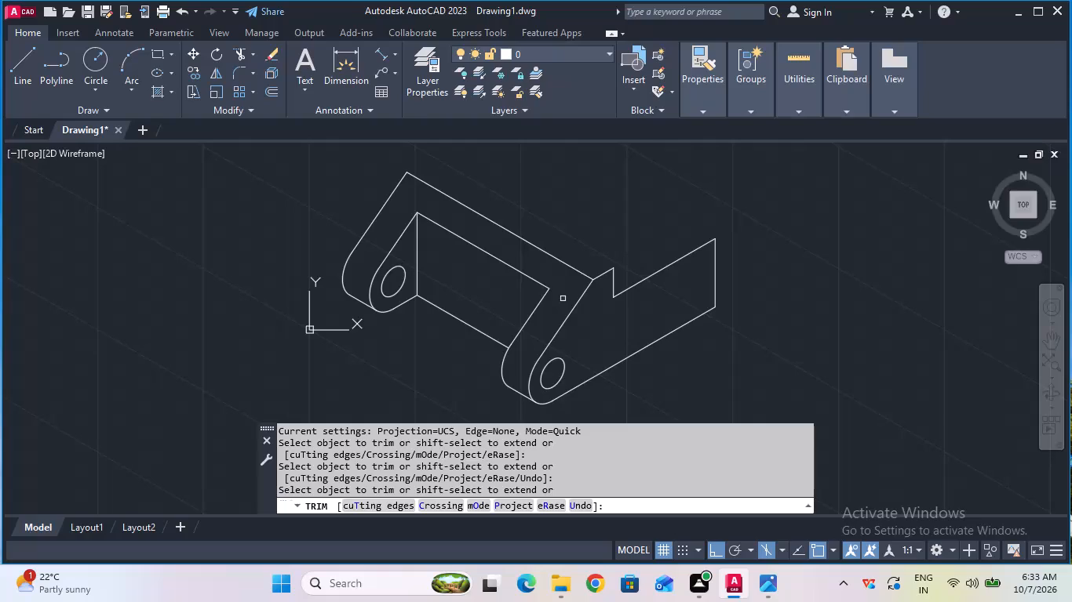
pyautogui.scroll(-1, 563, 299)
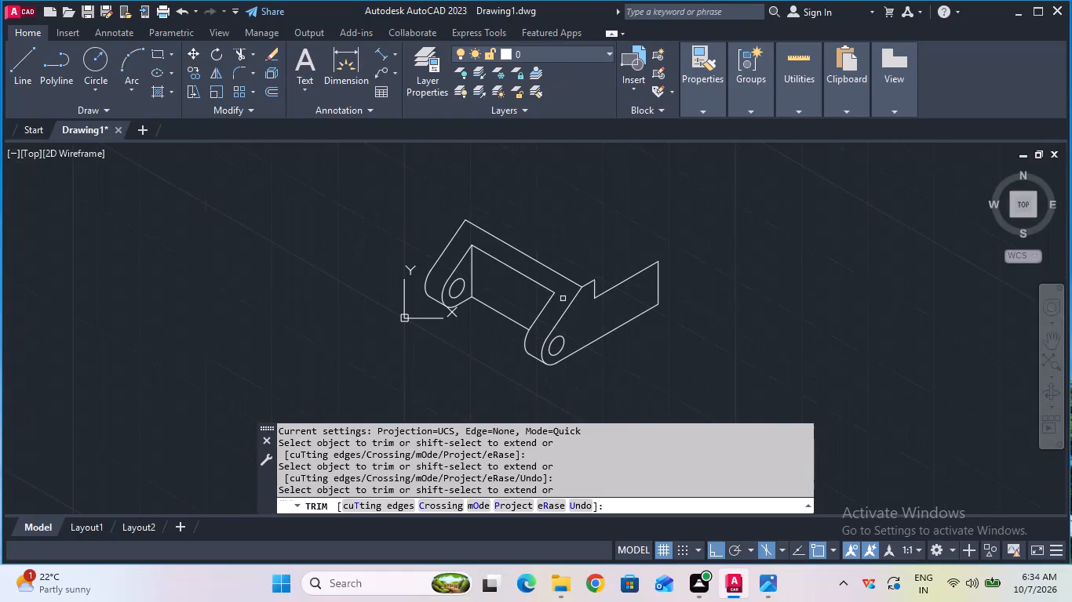
pyautogui.press('Escape')
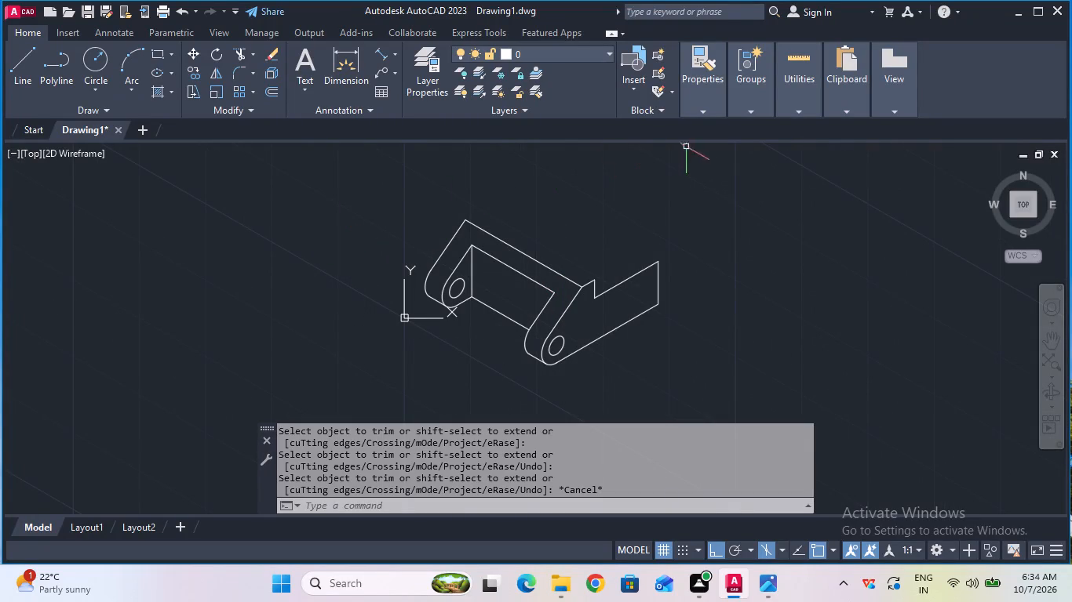
# Set the current linetype to a broken pattern and draw a 35 mm line vertically upward from the midpoint of the recess's lower edge.
pyautogui.click(723, 106)
pyautogui.click(752, 165)
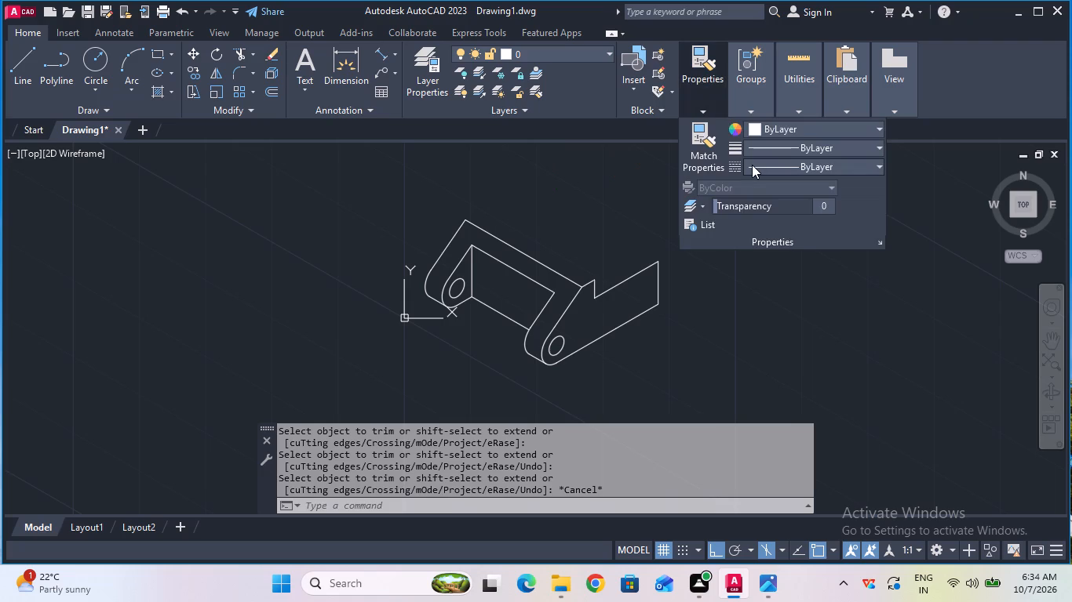
pyautogui.click(771, 222)
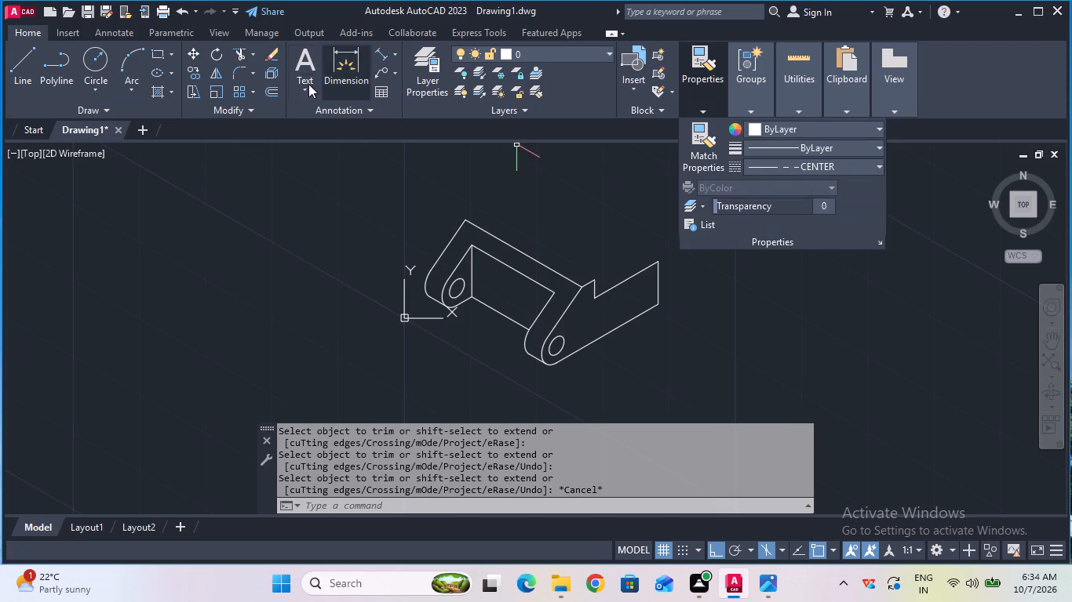
pyautogui.click(29, 76)
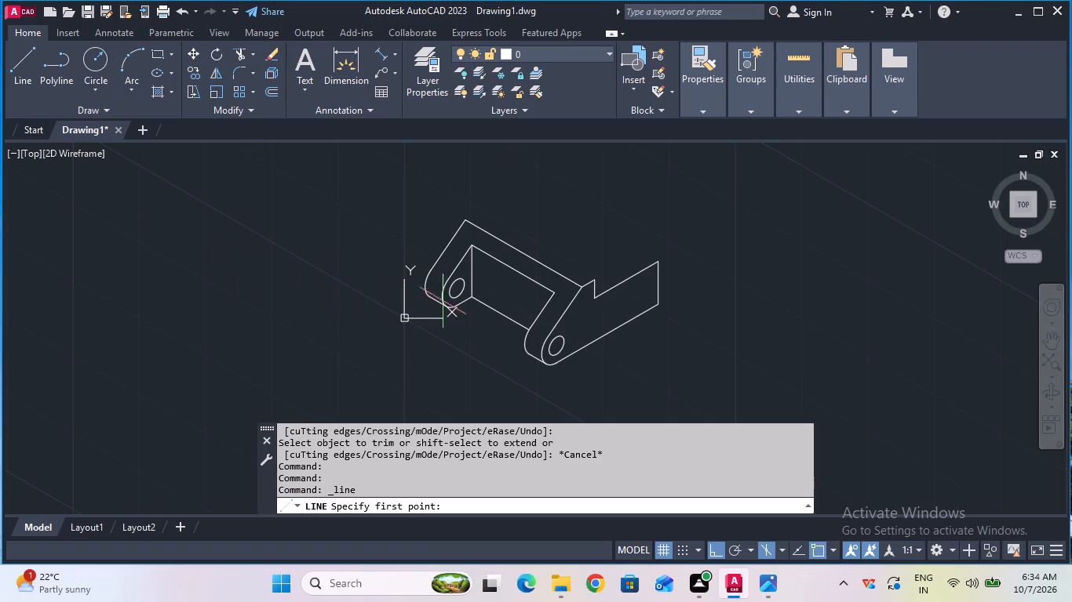
pyautogui.click(502, 310)
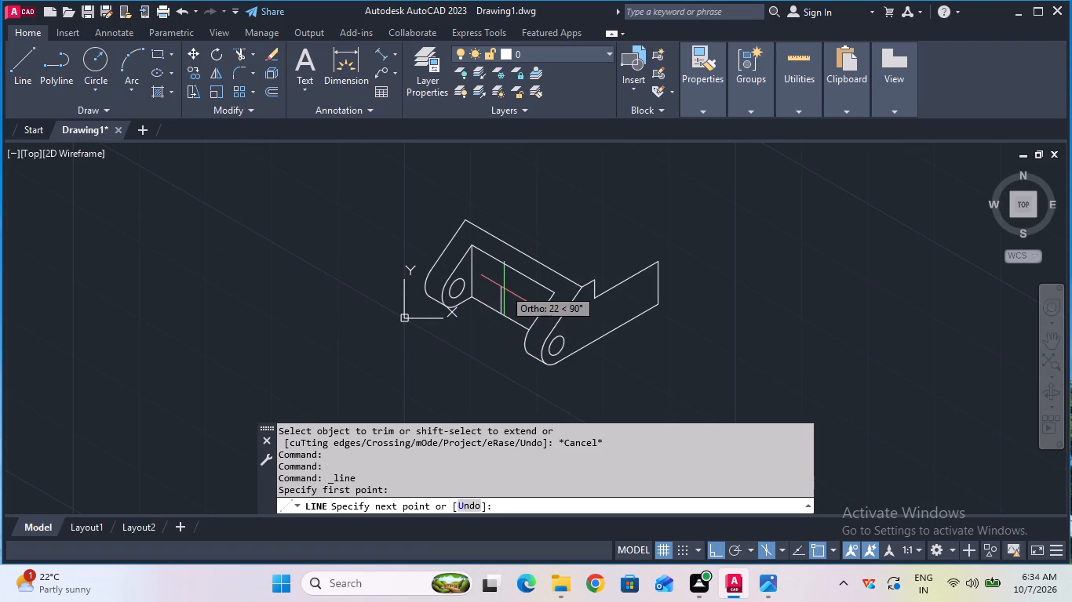
pyautogui.scroll(2, 504, 288)
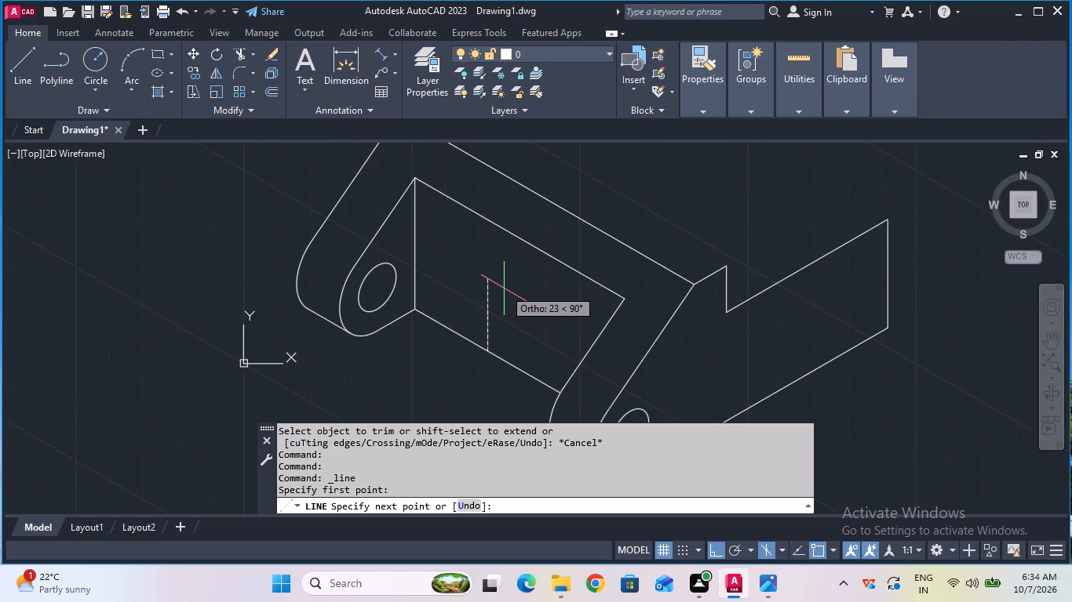
pyautogui.scroll(1, 504, 288)
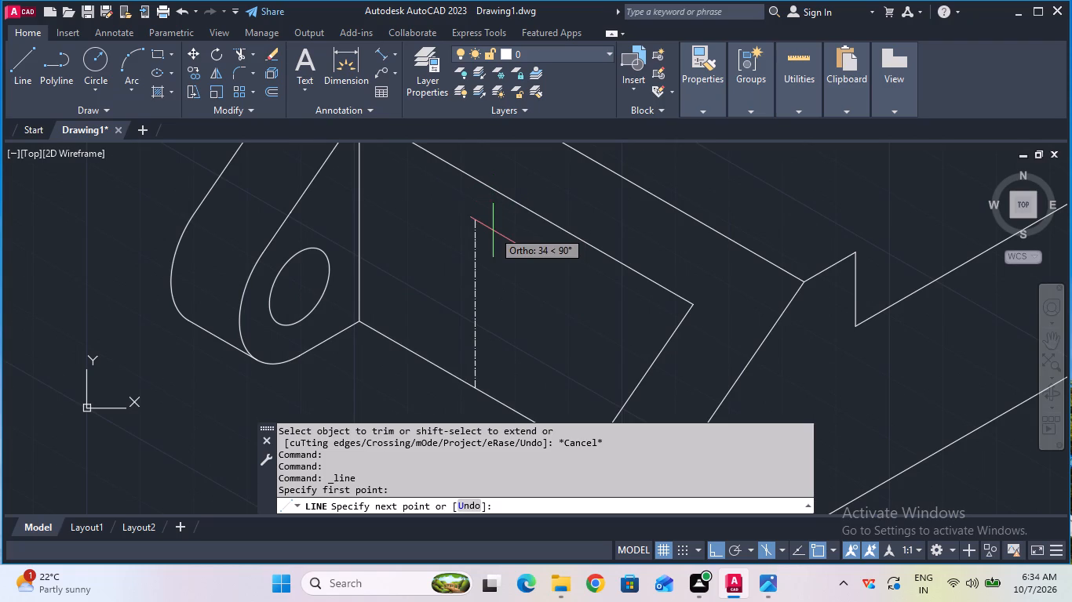
pyautogui.press('3')
pyautogui.press('5')
pyautogui.press('Return')
pyautogui.press('Escape')
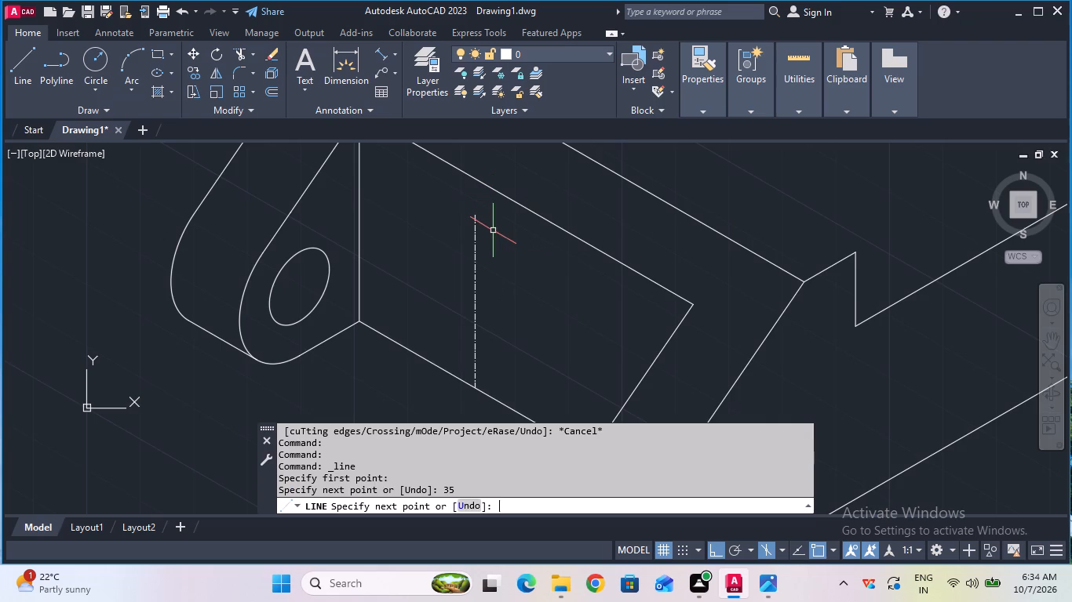
# Extend the vertical broken line up to the inner parallel line.
pyautogui.scroll(-1, 515, 332)
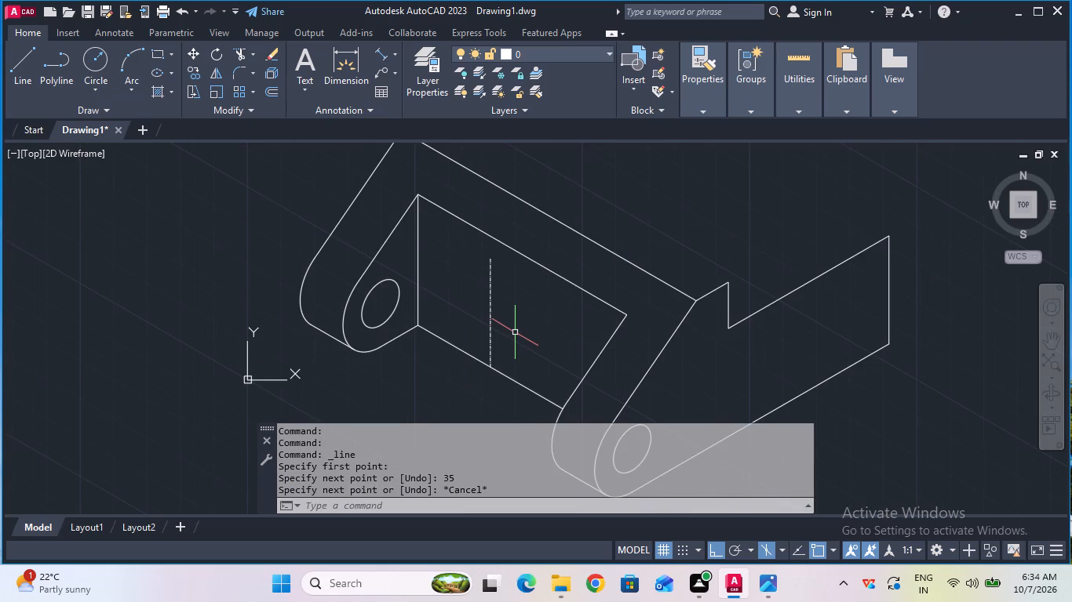
pyautogui.scroll(-1, 515, 332)
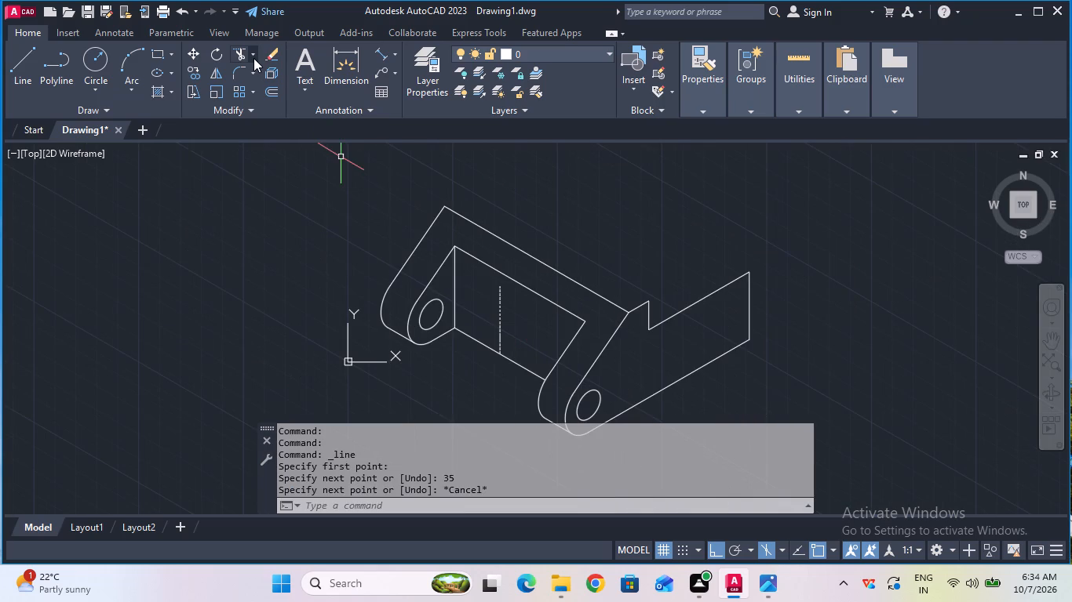
pyautogui.click(253, 58)
pyautogui.click(279, 116)
pyautogui.click(500, 302)
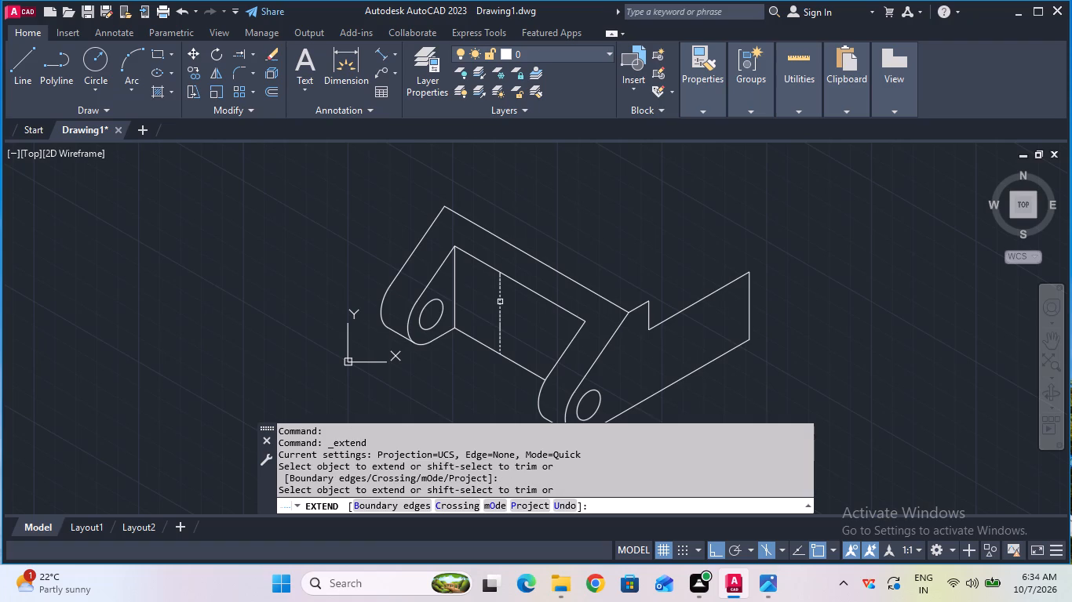
pyautogui.press('Escape')
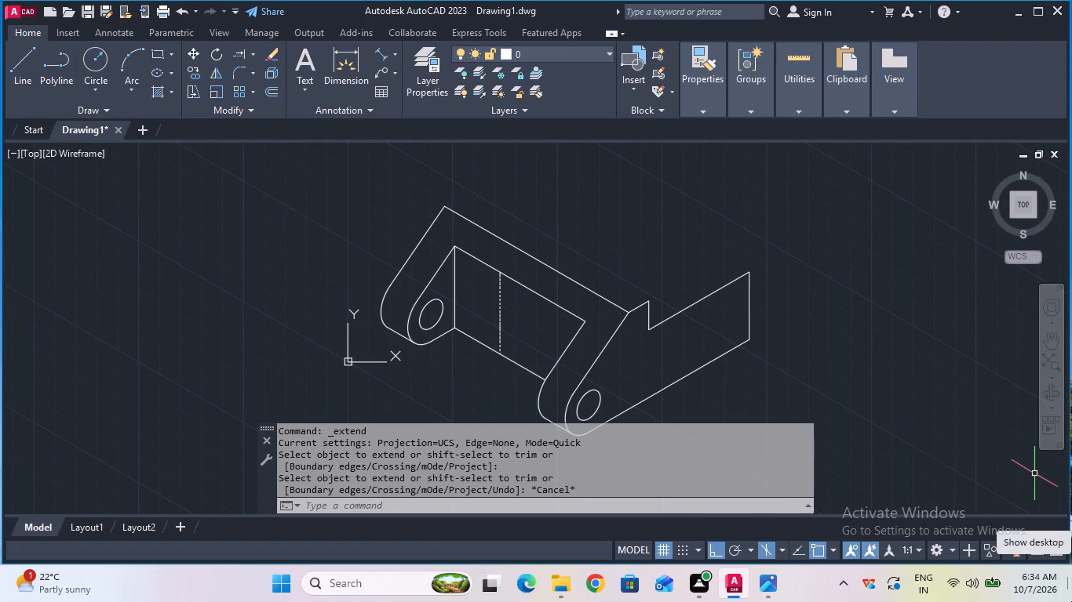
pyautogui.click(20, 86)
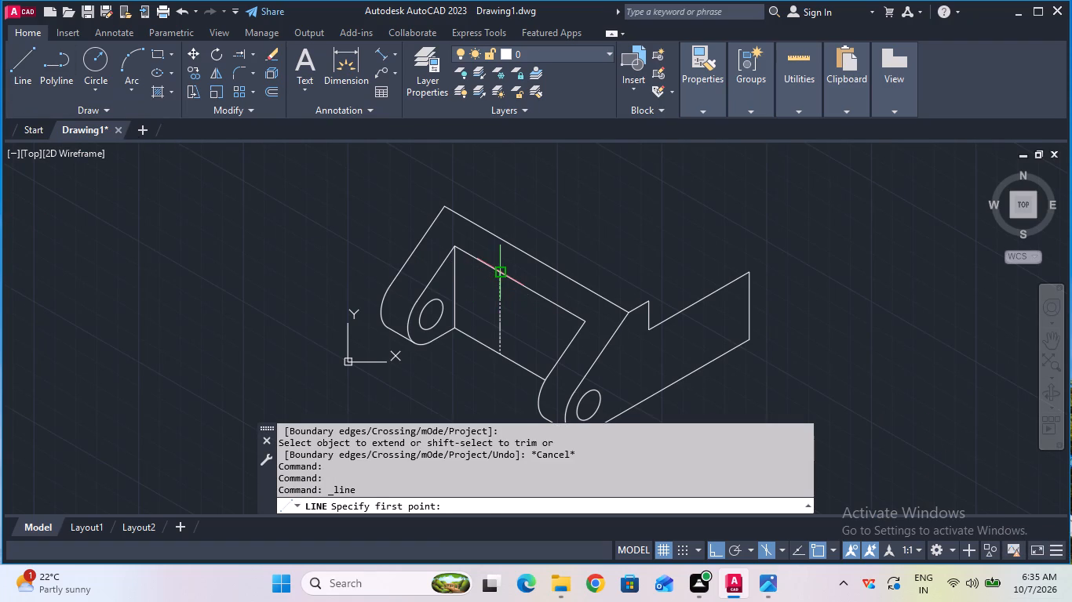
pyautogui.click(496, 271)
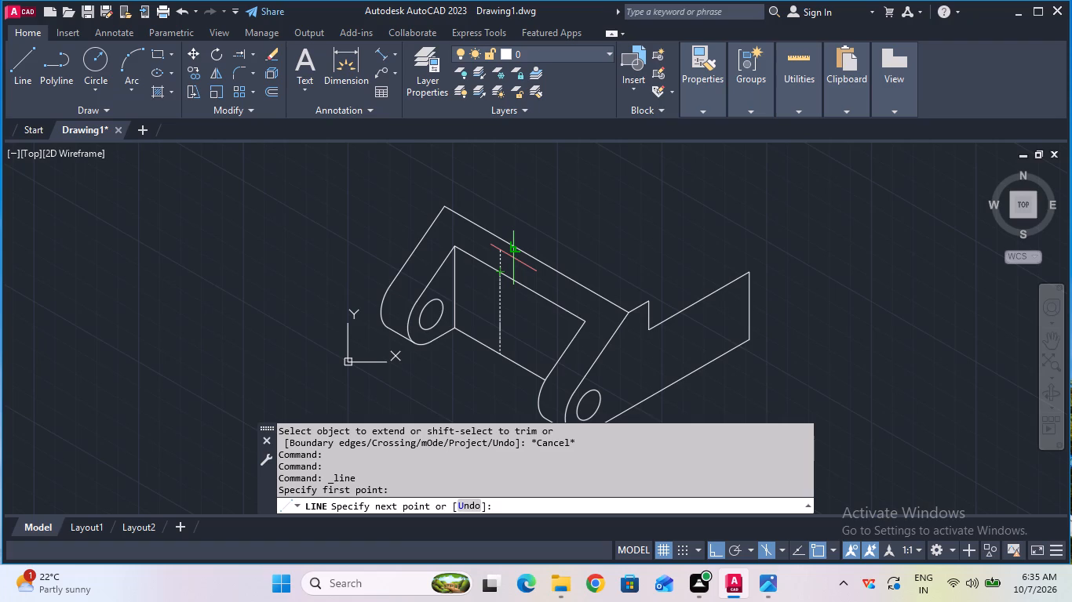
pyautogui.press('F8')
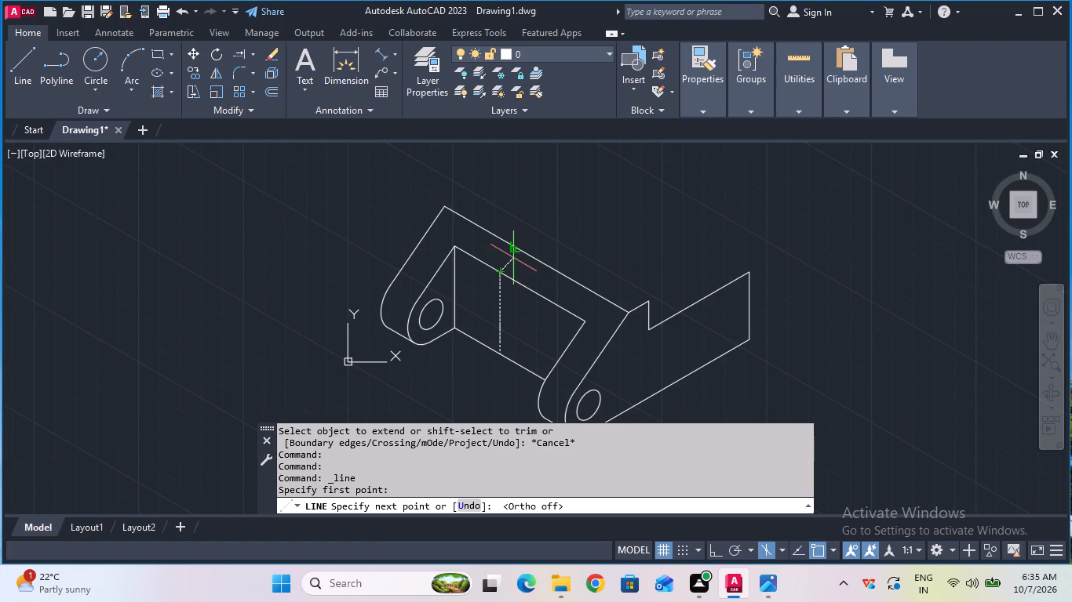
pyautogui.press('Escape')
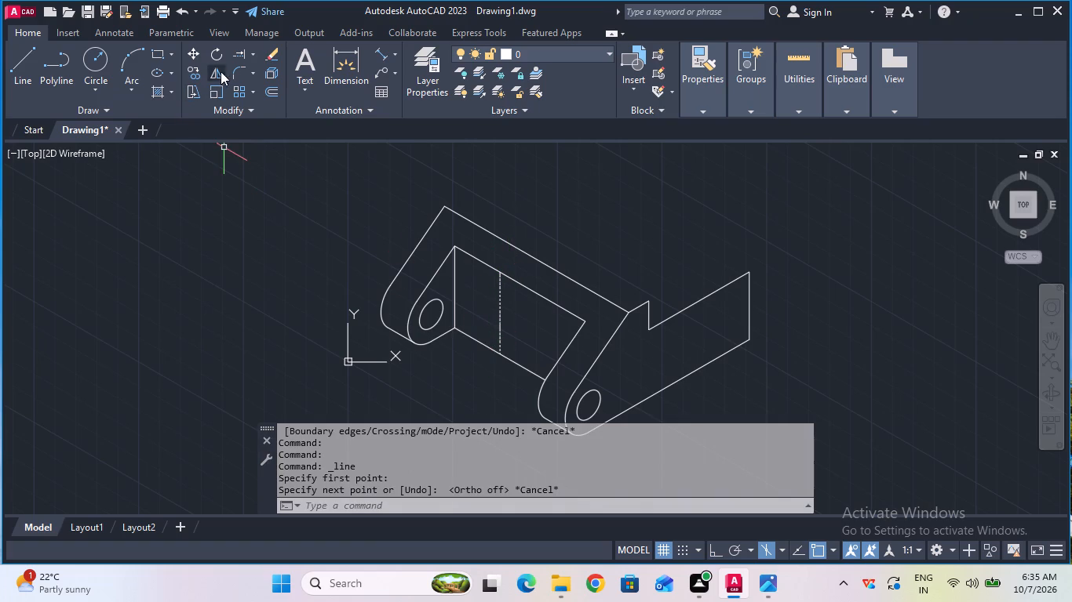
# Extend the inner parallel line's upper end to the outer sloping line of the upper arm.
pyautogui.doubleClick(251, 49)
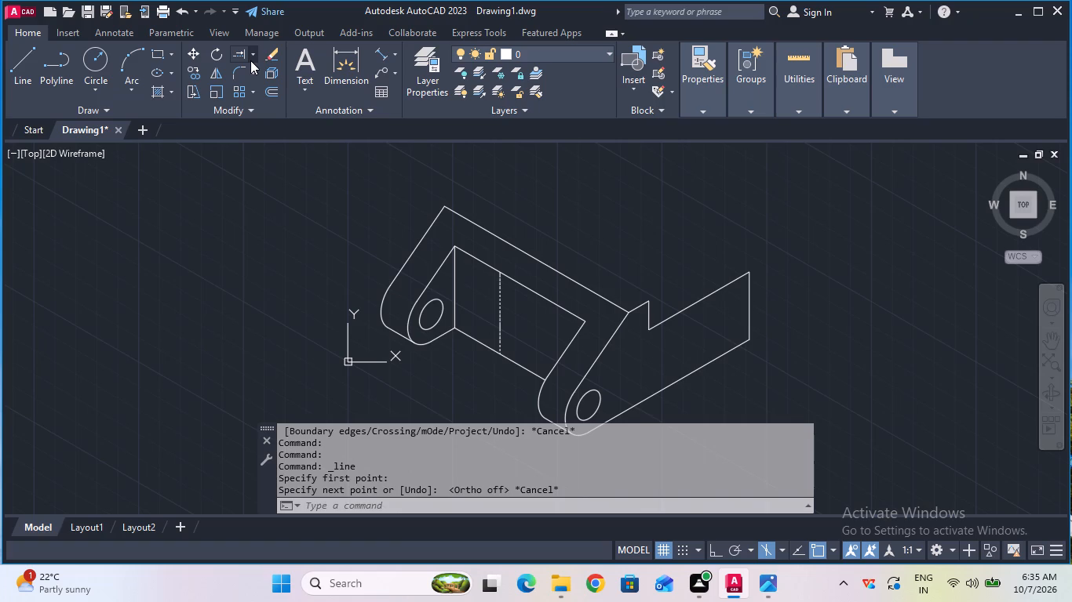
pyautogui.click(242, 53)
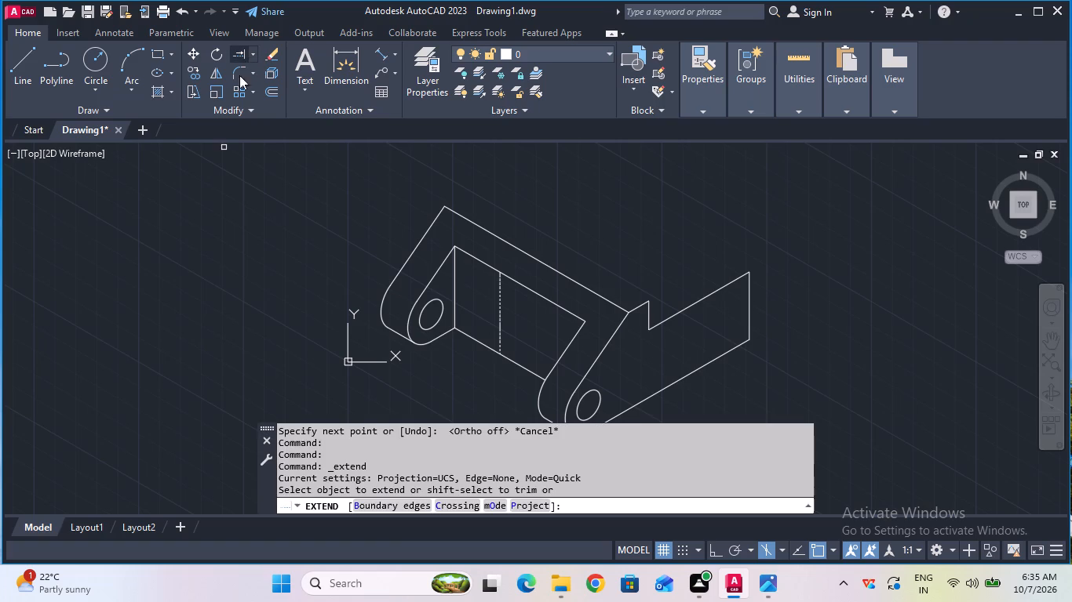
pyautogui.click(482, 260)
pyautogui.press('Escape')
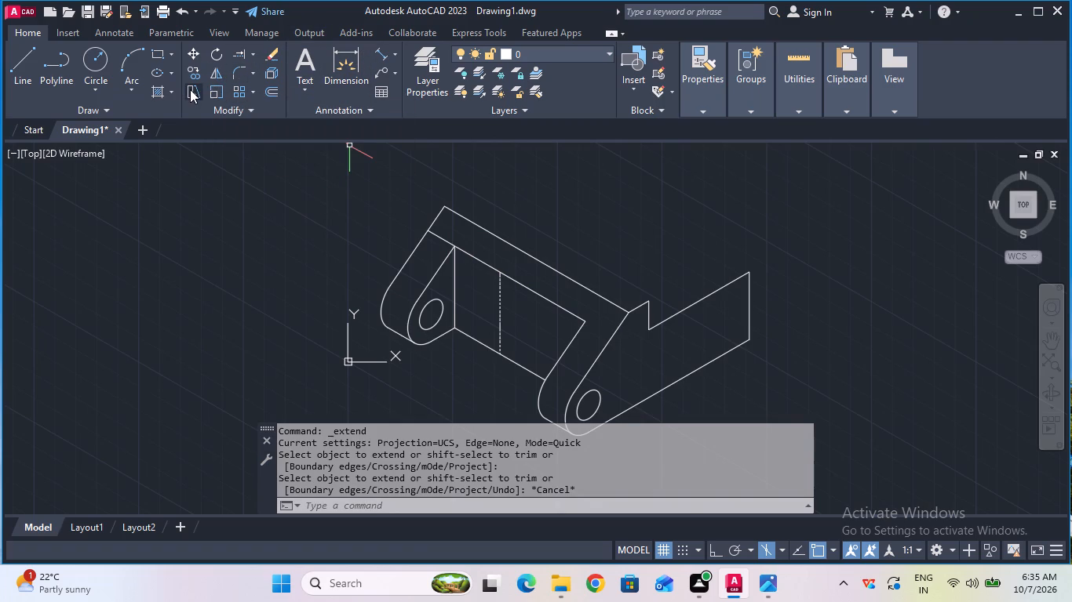
# Measure from the broken line's top to the upper arm's outer sloping line using an aligned dimension, without placing it.
pyautogui.click(381, 48)
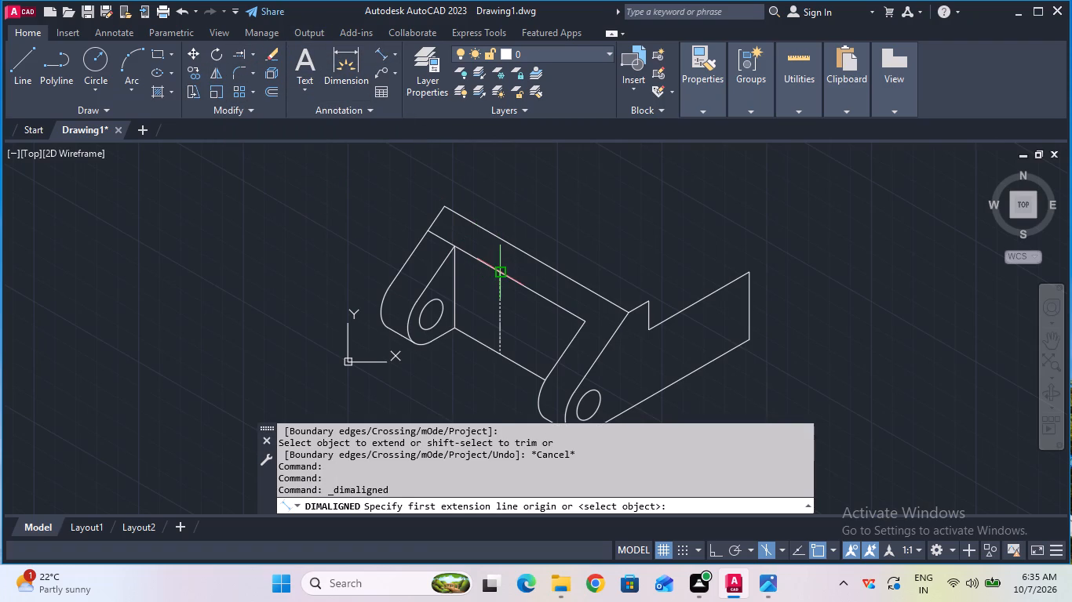
pyautogui.click(495, 277)
pyautogui.click(428, 230)
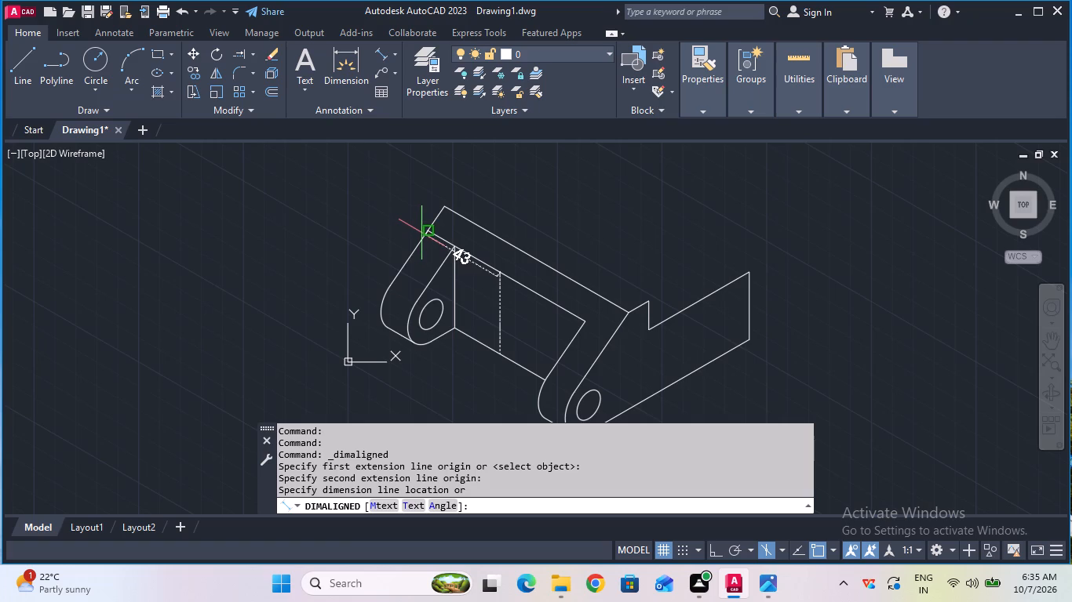
pyautogui.press('Escape')
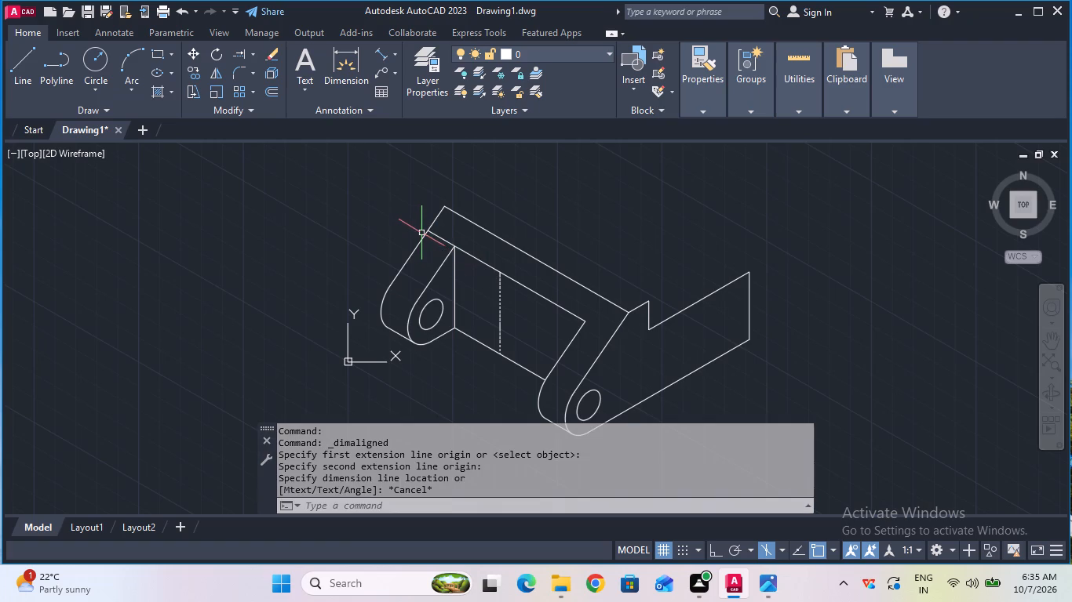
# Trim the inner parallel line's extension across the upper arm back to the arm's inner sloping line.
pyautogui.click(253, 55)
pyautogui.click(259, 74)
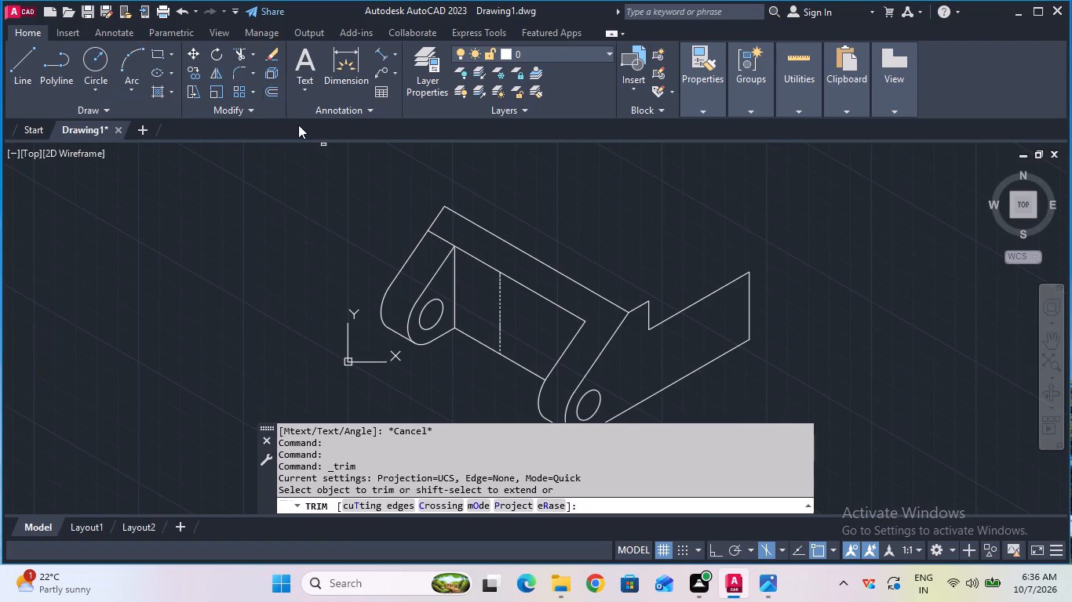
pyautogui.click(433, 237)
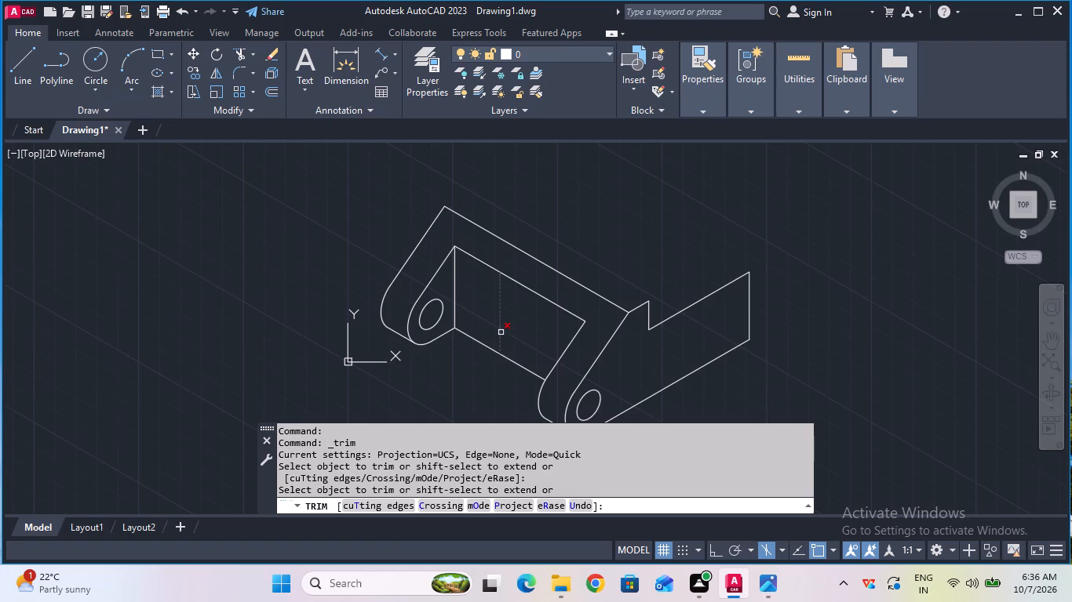
# Remove the vertical broken line inside the recess using Trim.
pyautogui.click(501, 332)
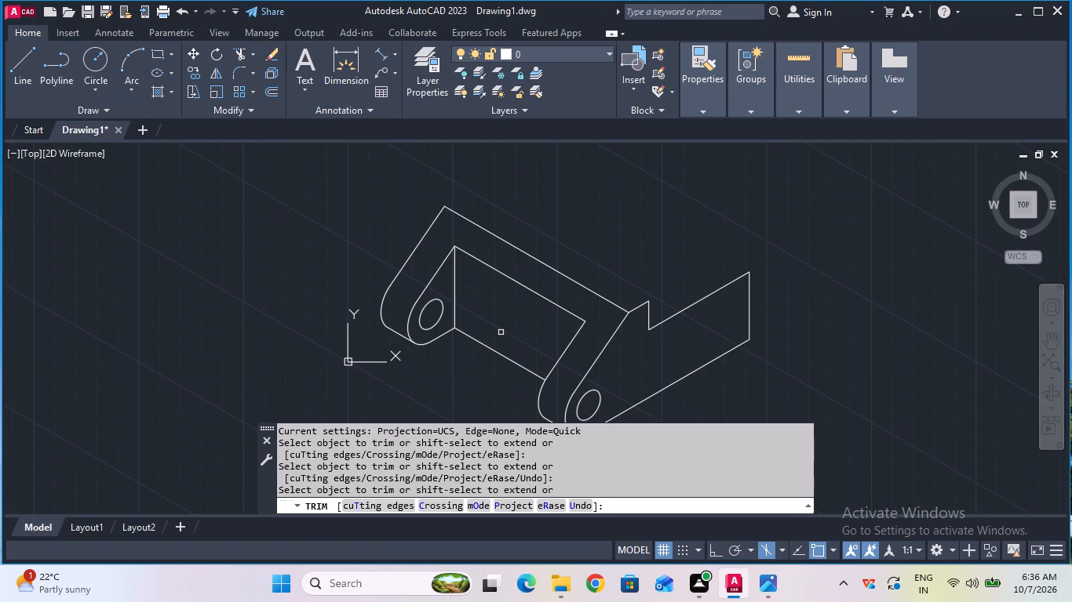
pyautogui.press('Escape')
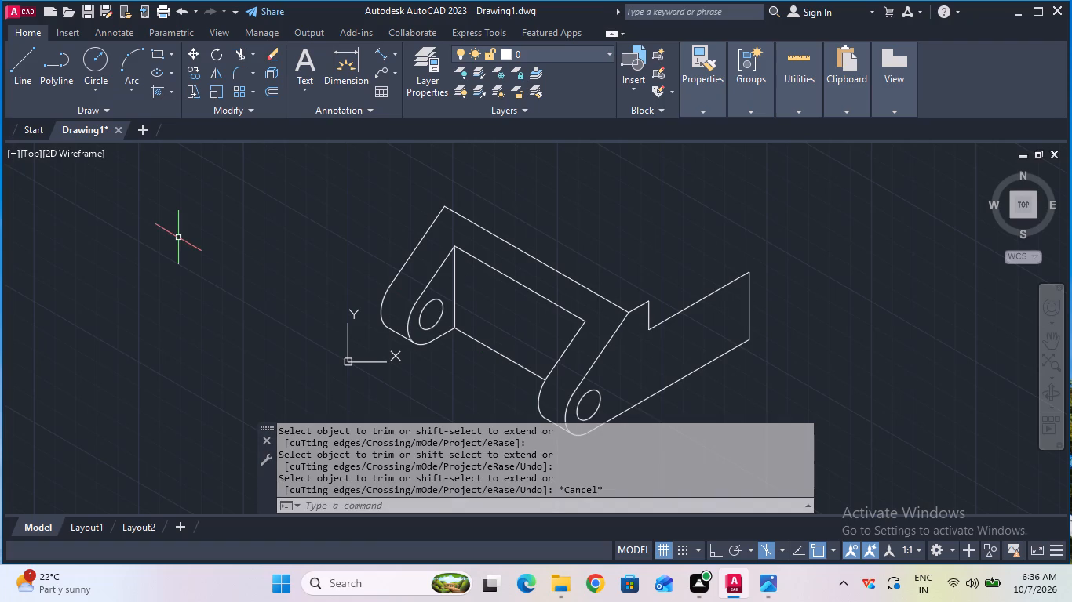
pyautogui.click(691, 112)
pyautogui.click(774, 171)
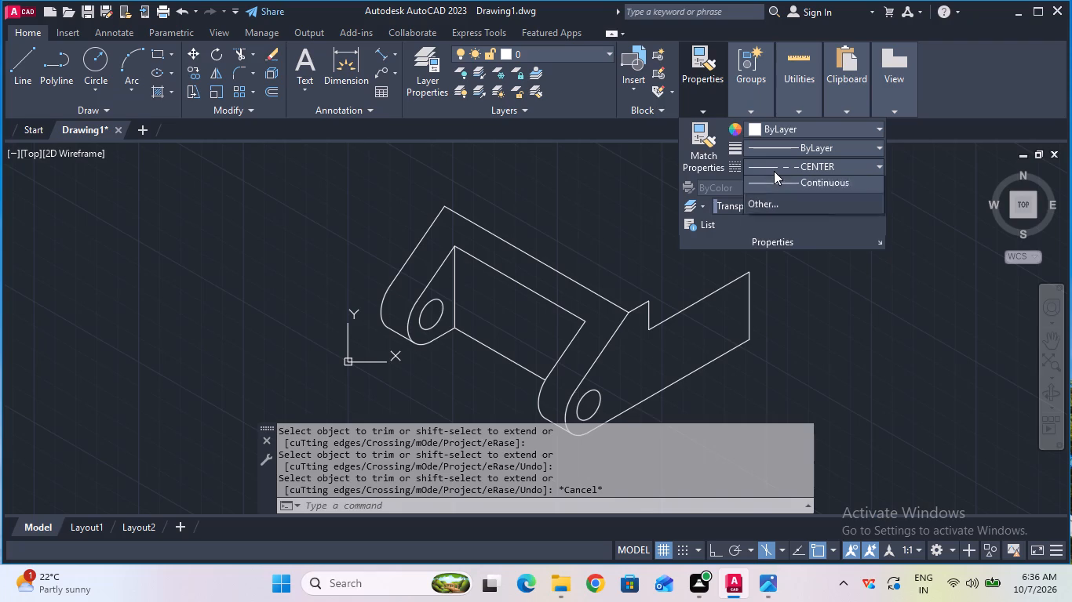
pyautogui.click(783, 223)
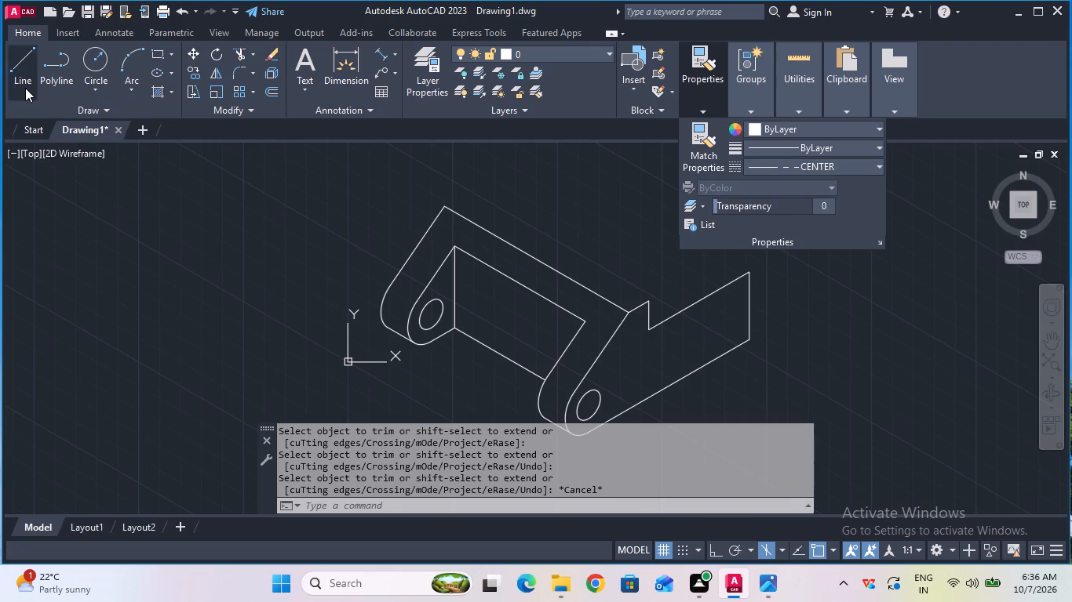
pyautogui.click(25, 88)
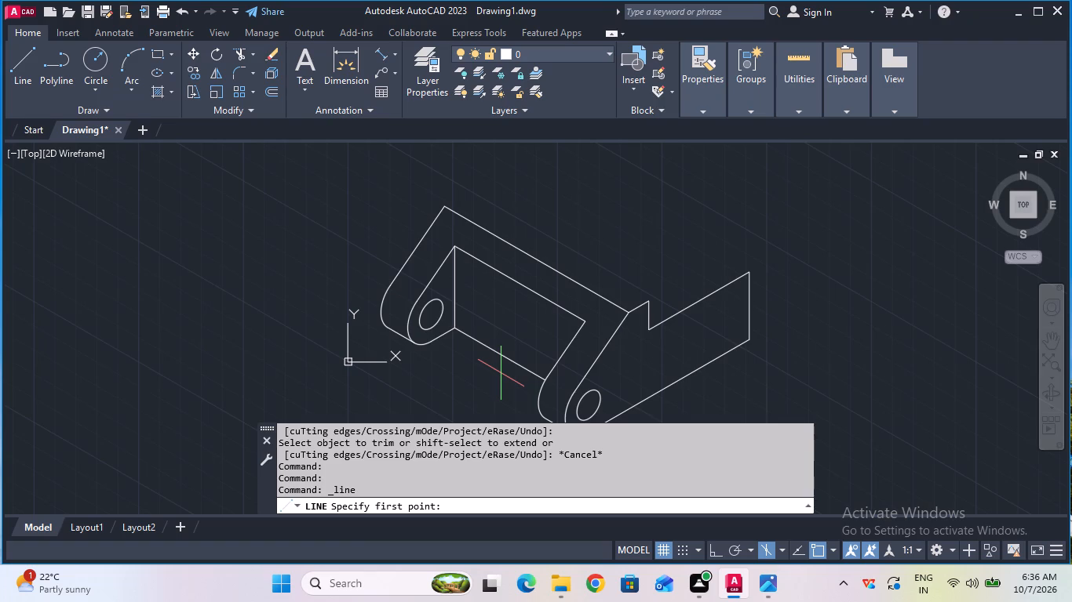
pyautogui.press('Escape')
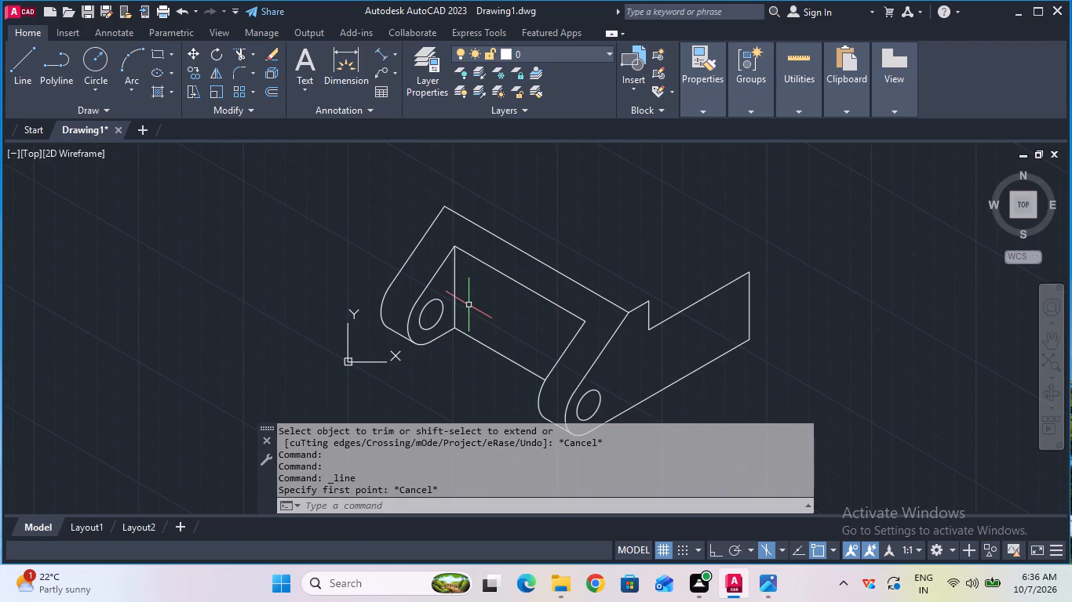
# Create a centreline midway between the outer sloping line of the upper arm and the outer sloping line of the lower arm.
pyautogui.press('c')
pyautogui.press('l')
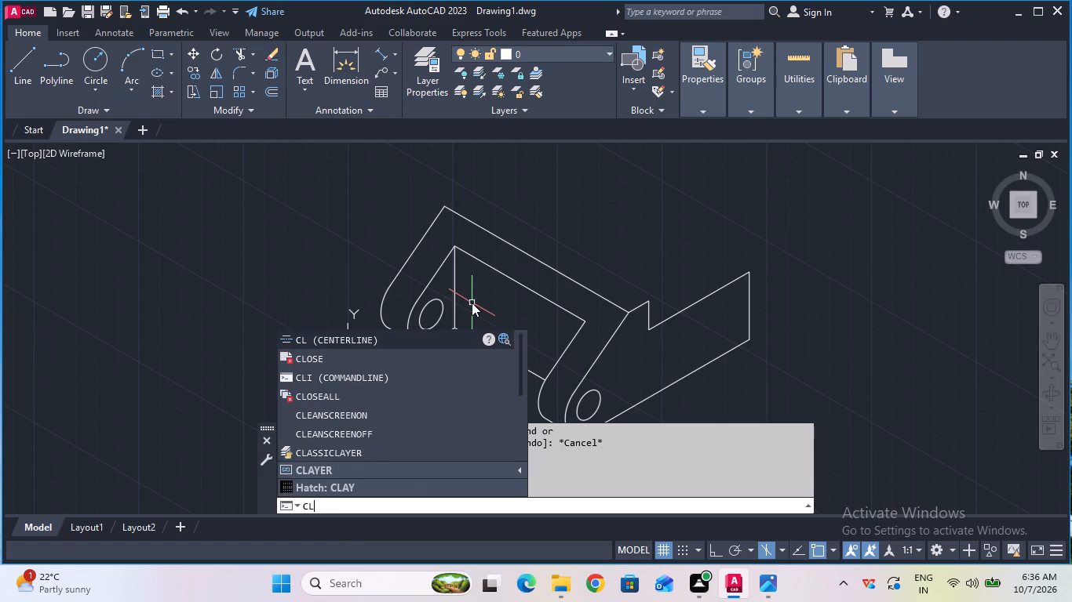
pyautogui.click(429, 344)
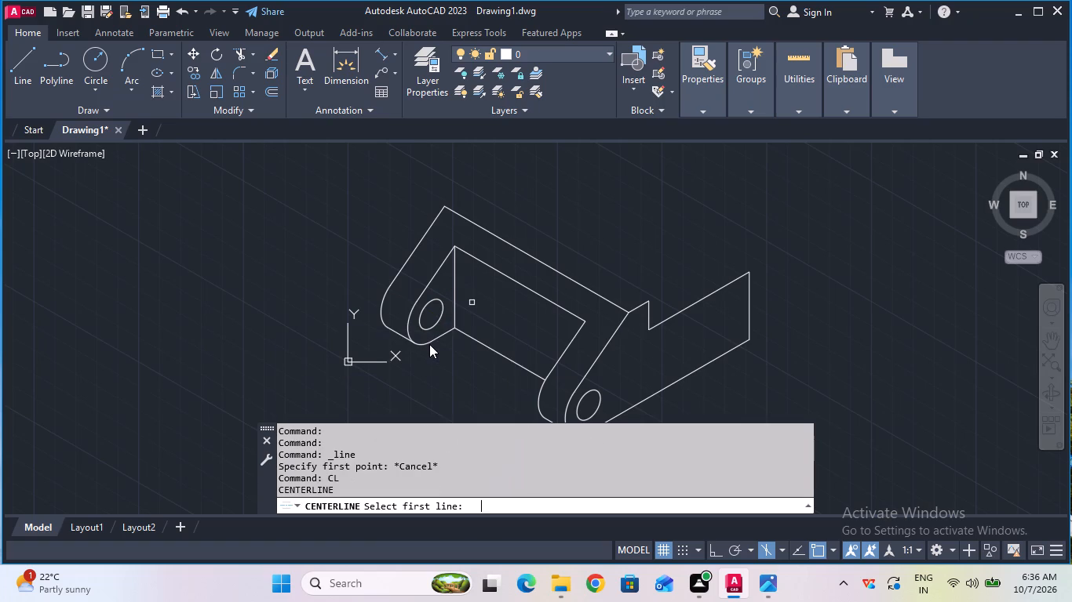
pyautogui.click(433, 227)
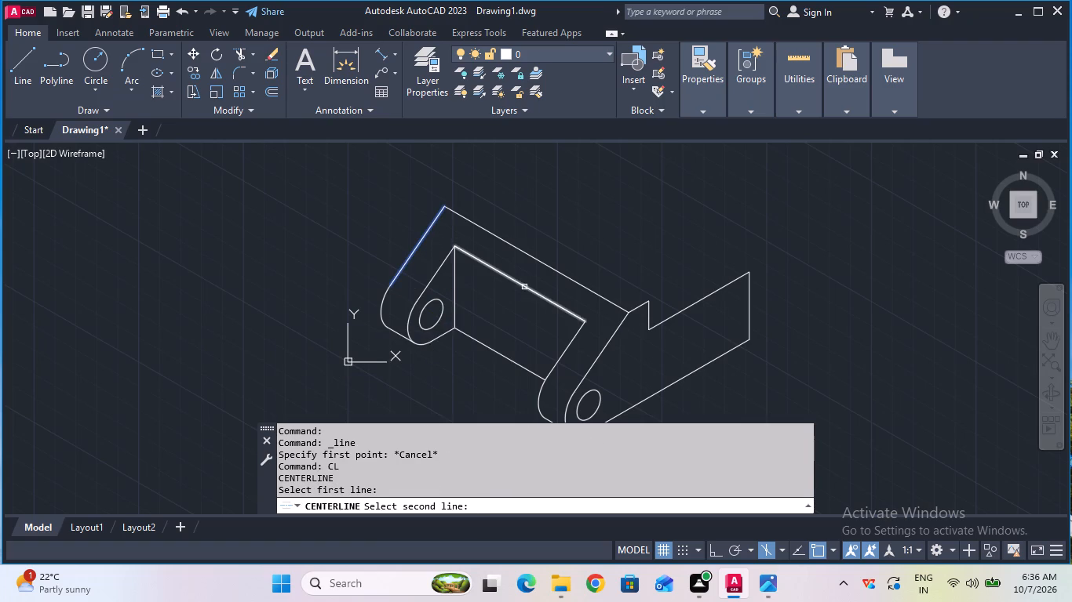
pyautogui.click(611, 339)
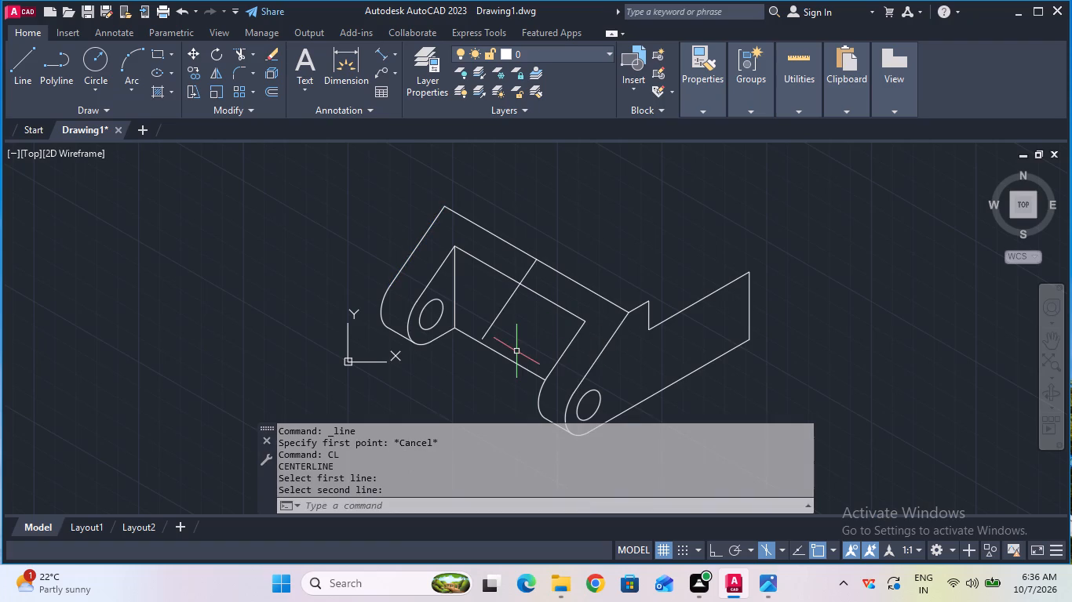
pyautogui.press('Escape')
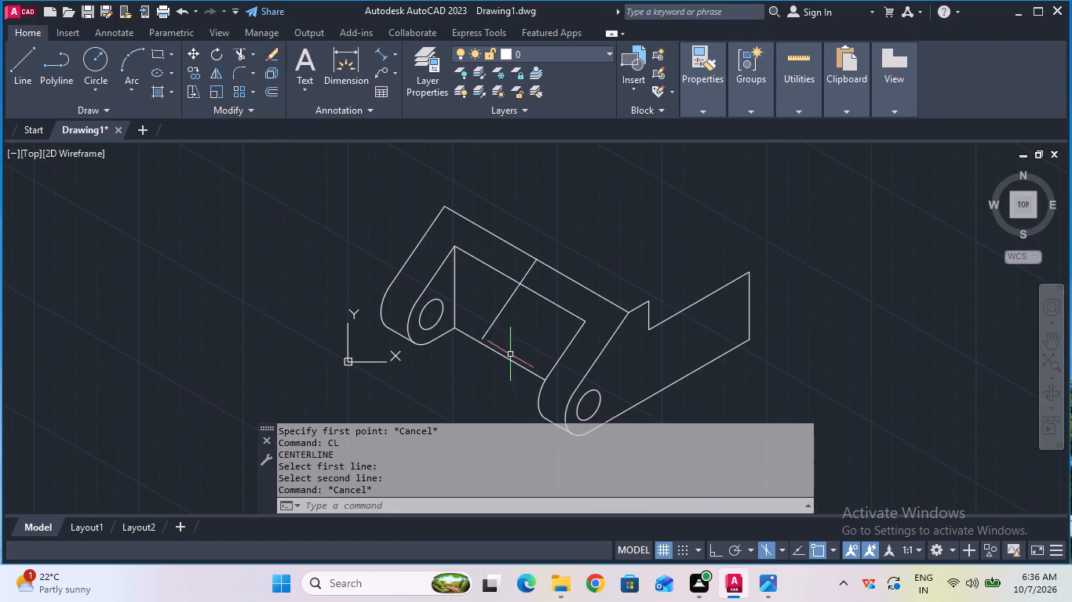
# Explode the new sloping centreline into a plain line.
pyautogui.scroll(1, 494, 318)
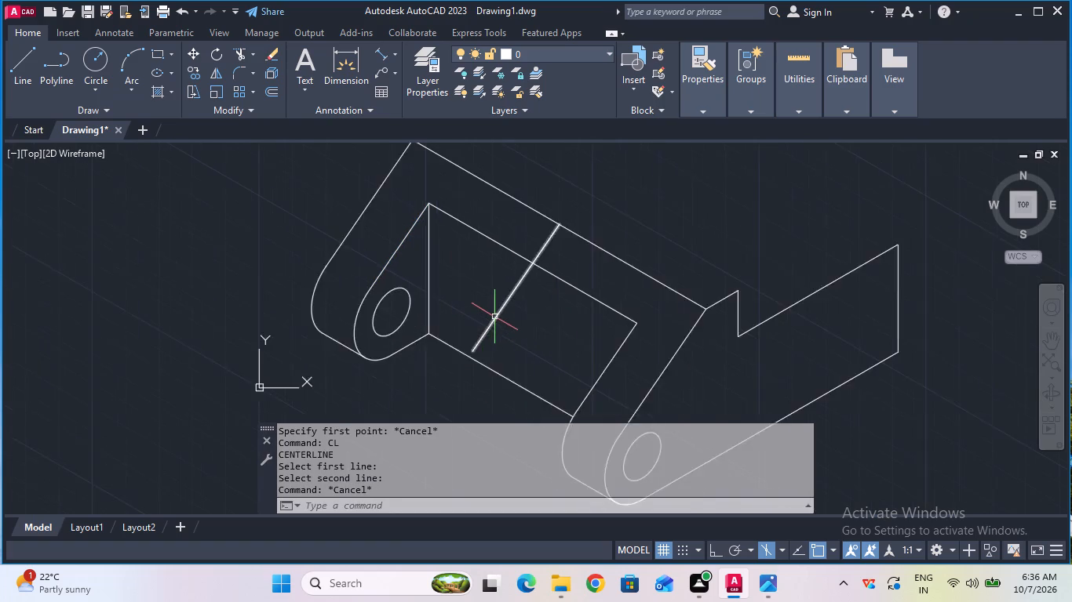
pyautogui.scroll(1, 494, 317)
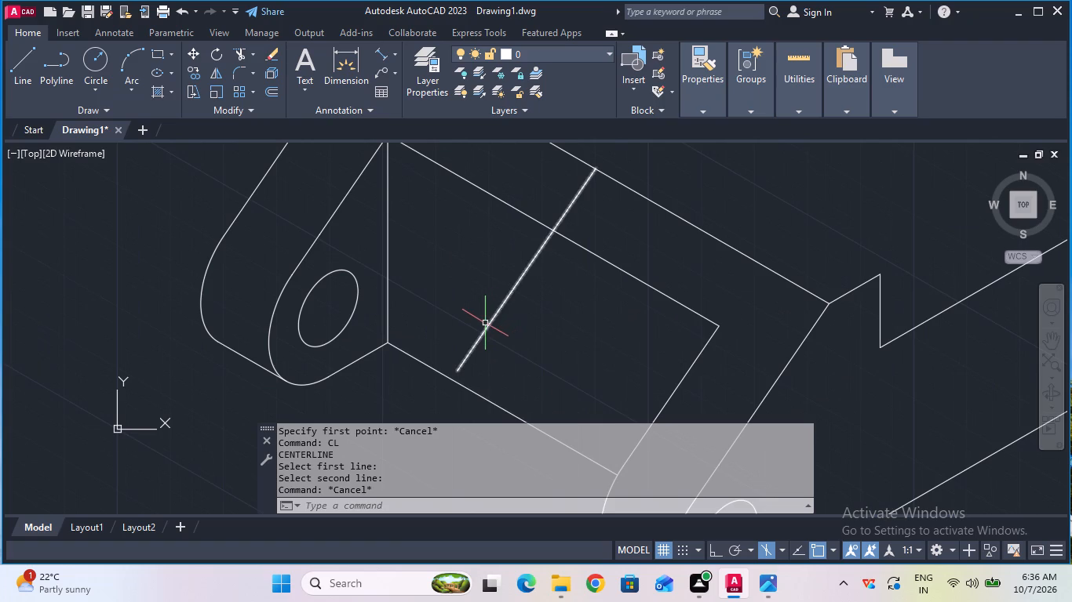
pyautogui.click(493, 321)
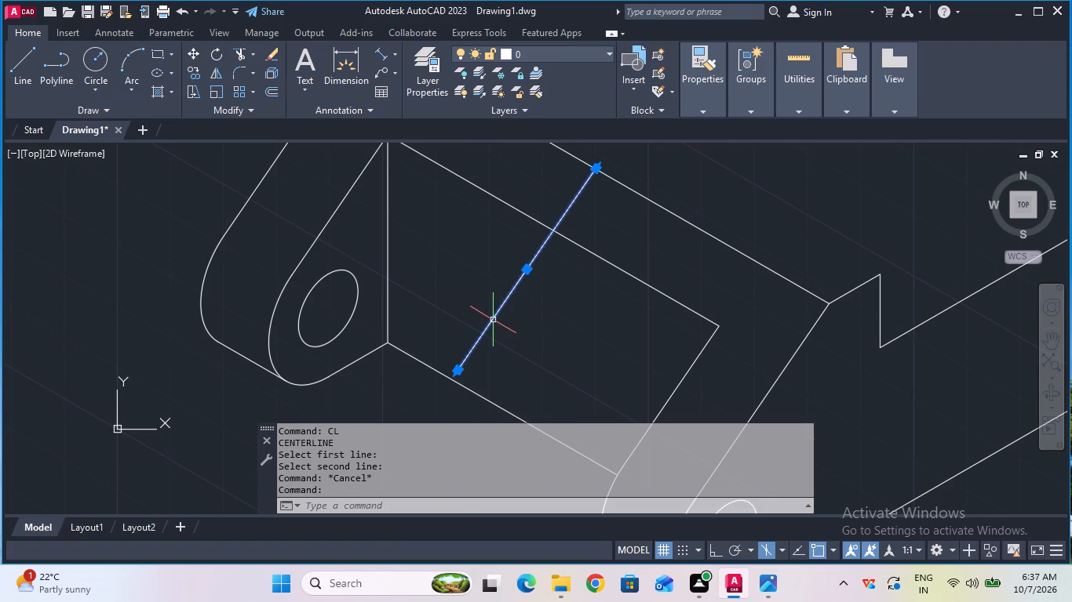
pyautogui.write('ex')
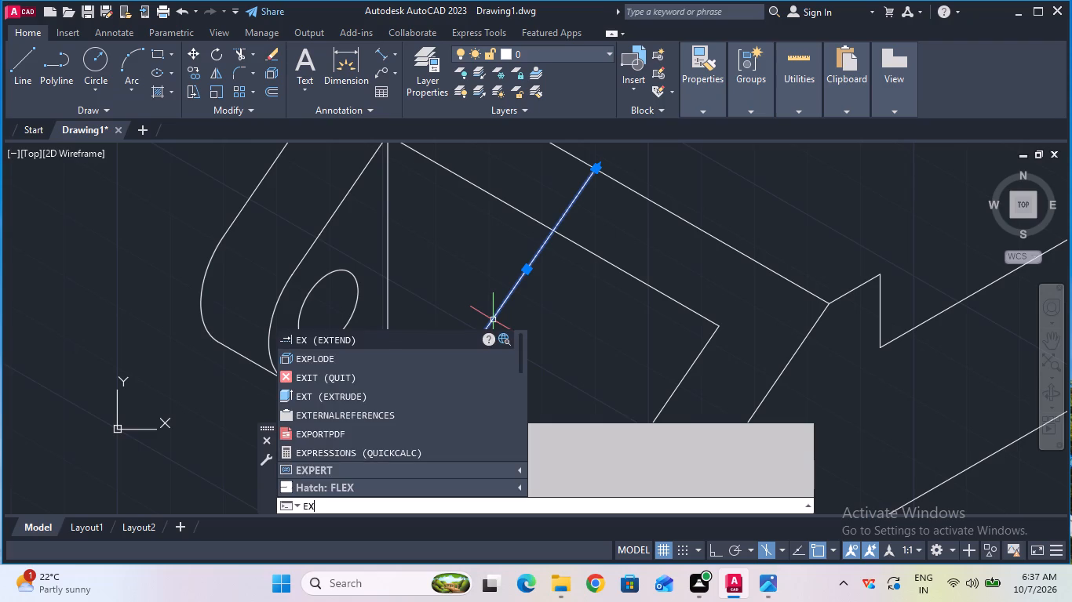
pyautogui.click(326, 353)
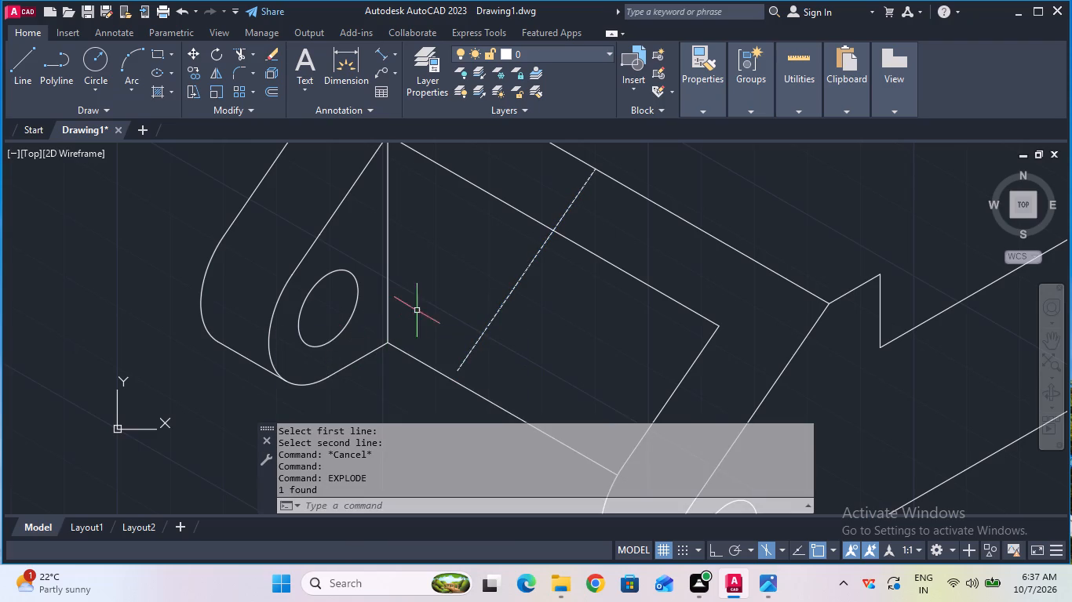
# Draw a vertical 34 mm line downward with Ortho on, from where the sloping centreline crosses the recess's upper edge.
pyautogui.click(27, 71)
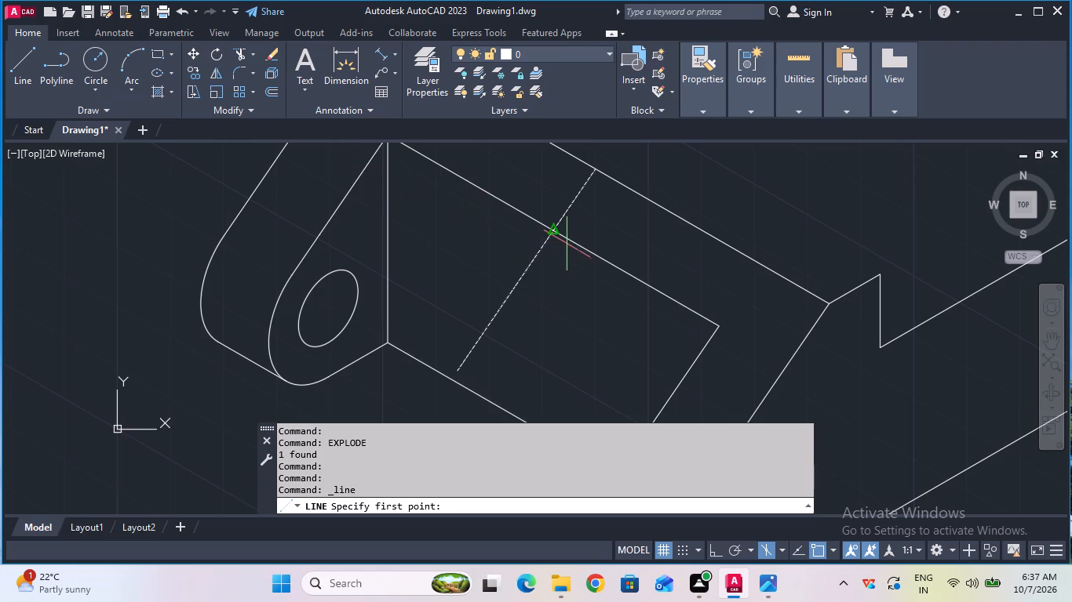
pyautogui.click(550, 231)
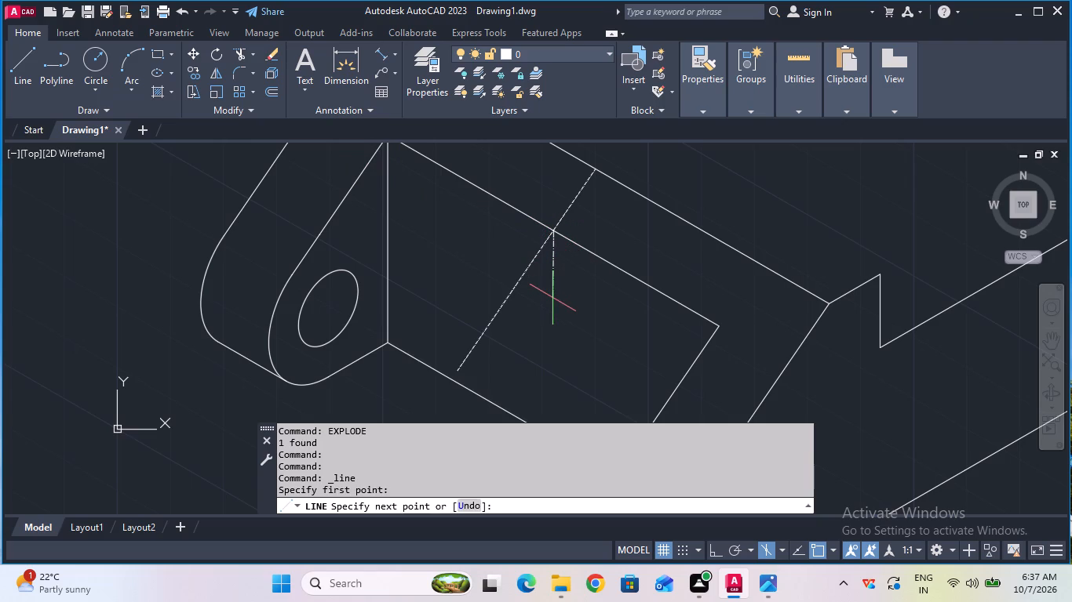
pyautogui.press('F8')
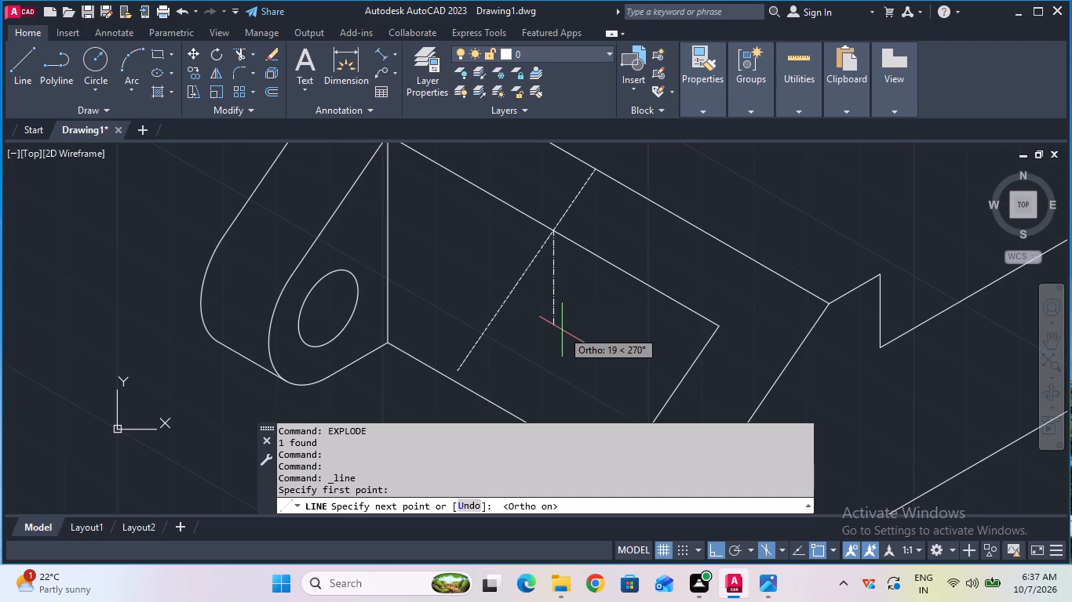
pyautogui.write('34')
pyautogui.press('Return')
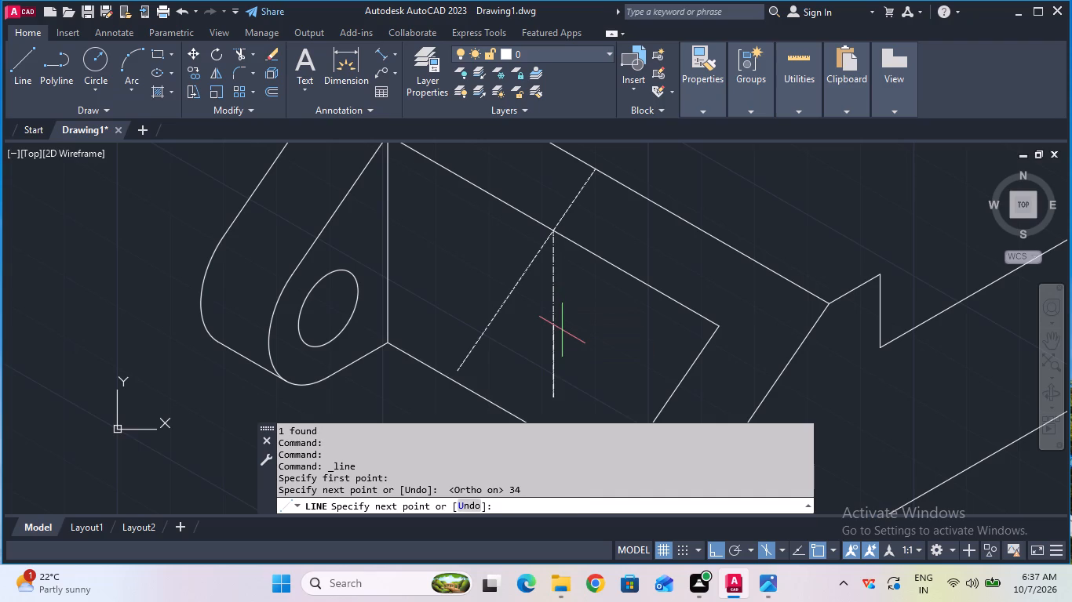
pyautogui.press('Escape')
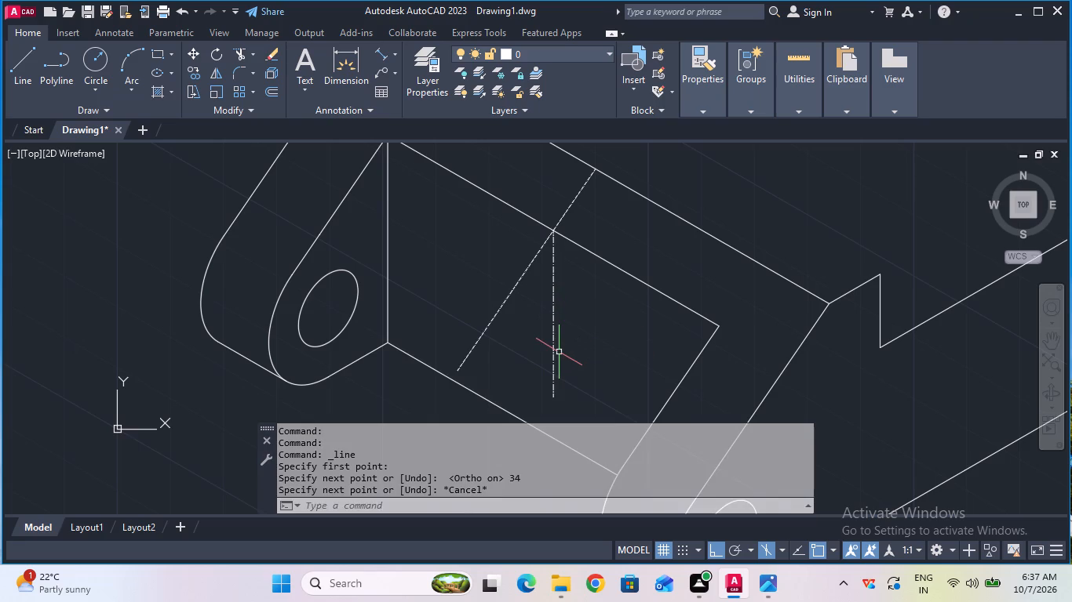
# Extend the vertical centreline's lower end down to the recess's lower edge.
pyautogui.scroll(1, 559, 352)
pyautogui.scroll(-2, 559, 352)
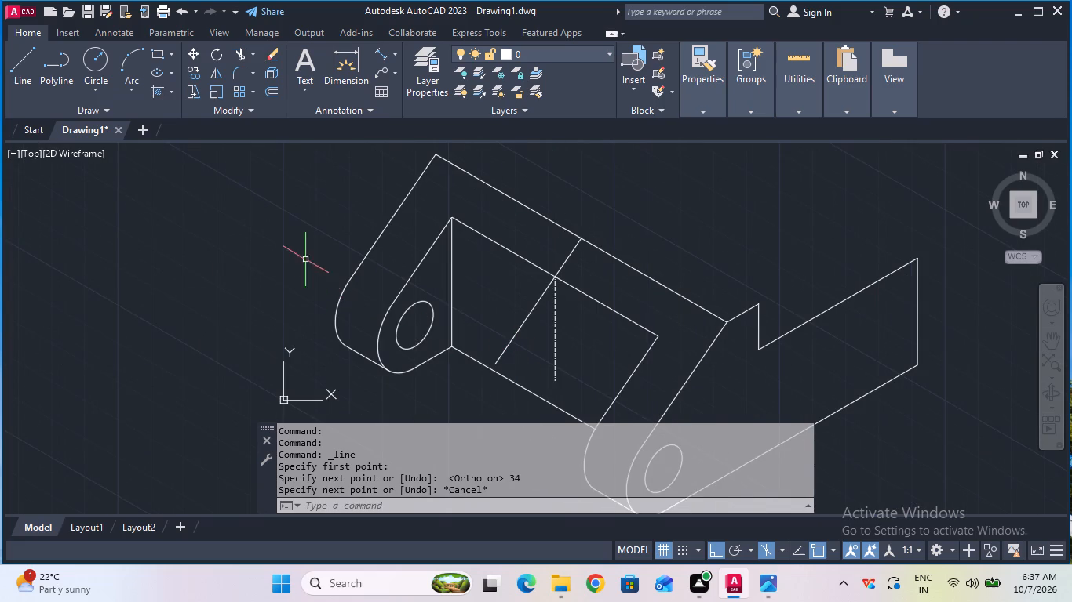
pyautogui.click(255, 54)
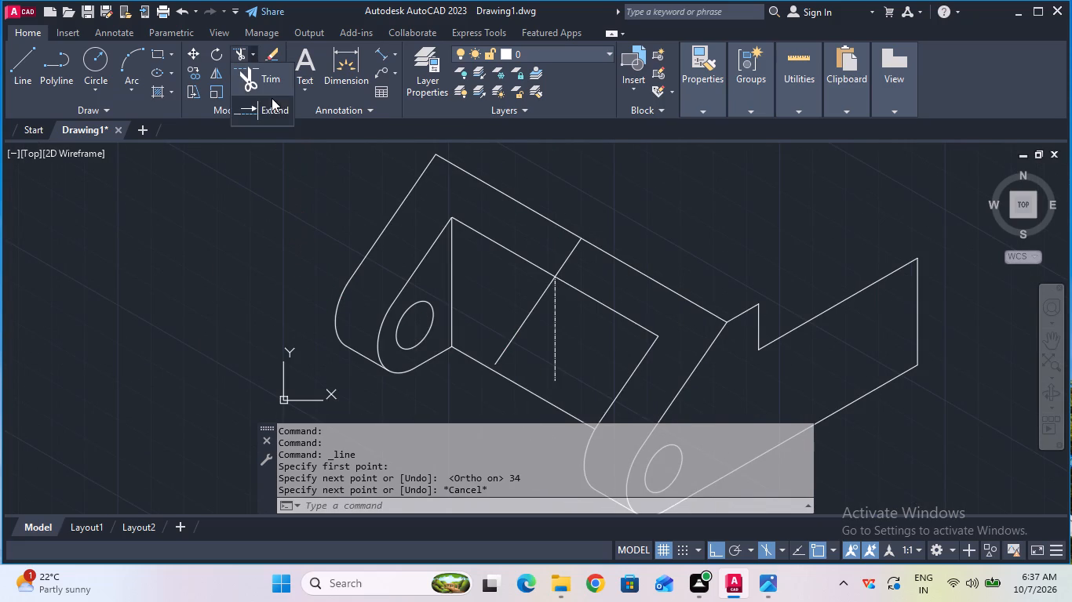
pyautogui.click(276, 107)
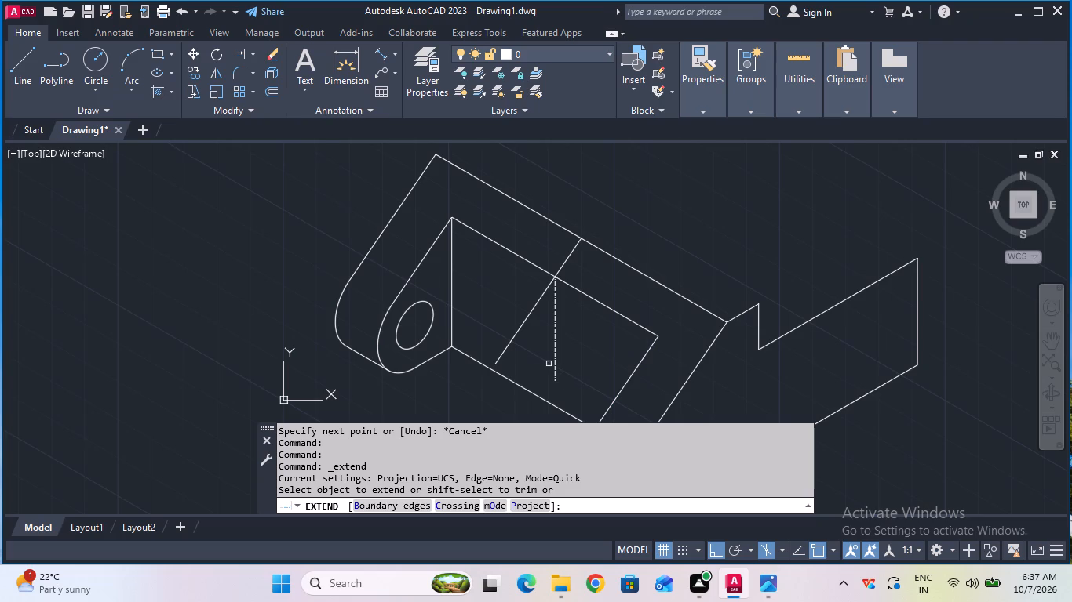
pyautogui.click(557, 357)
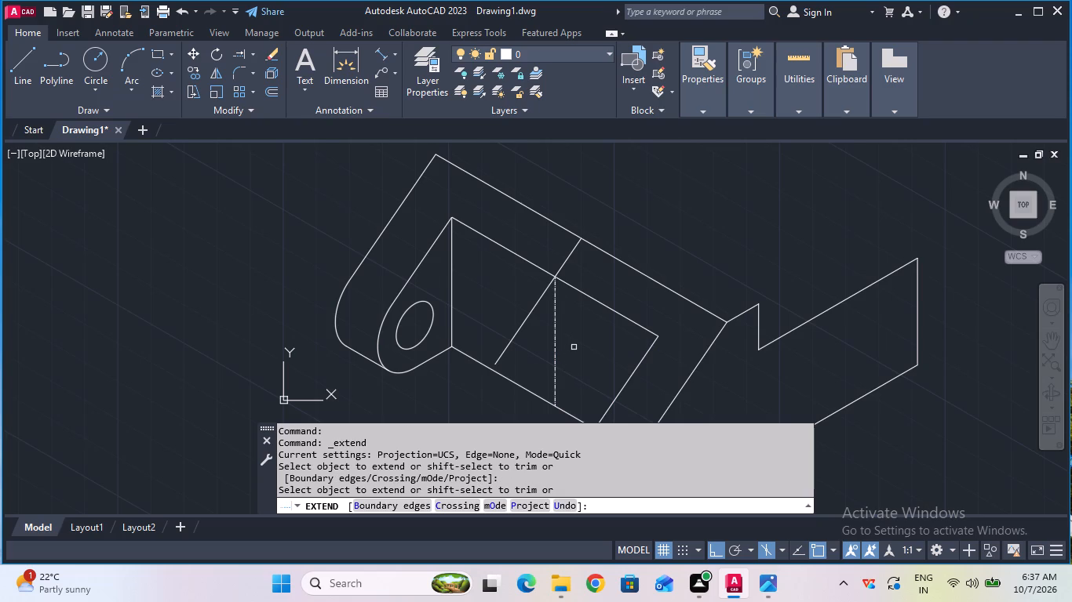
pyautogui.press('Escape')
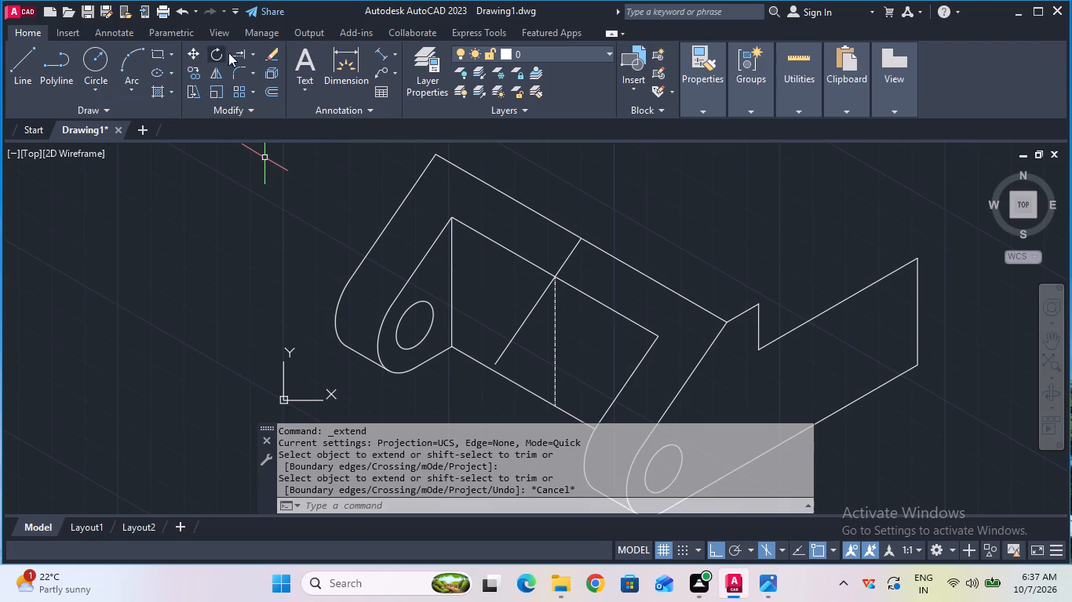
# Trim the part of the sloping centreline that runs below the recess's upper edge.
pyautogui.click(250, 49)
pyautogui.click(254, 75)
pyautogui.doubleClick(504, 346)
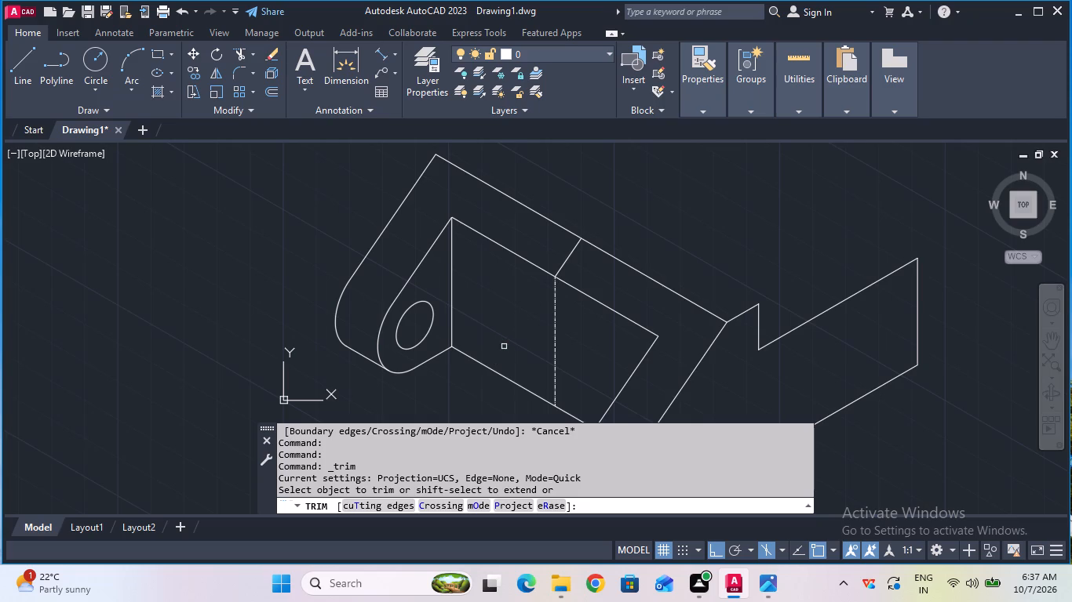
pyautogui.press('Escape')
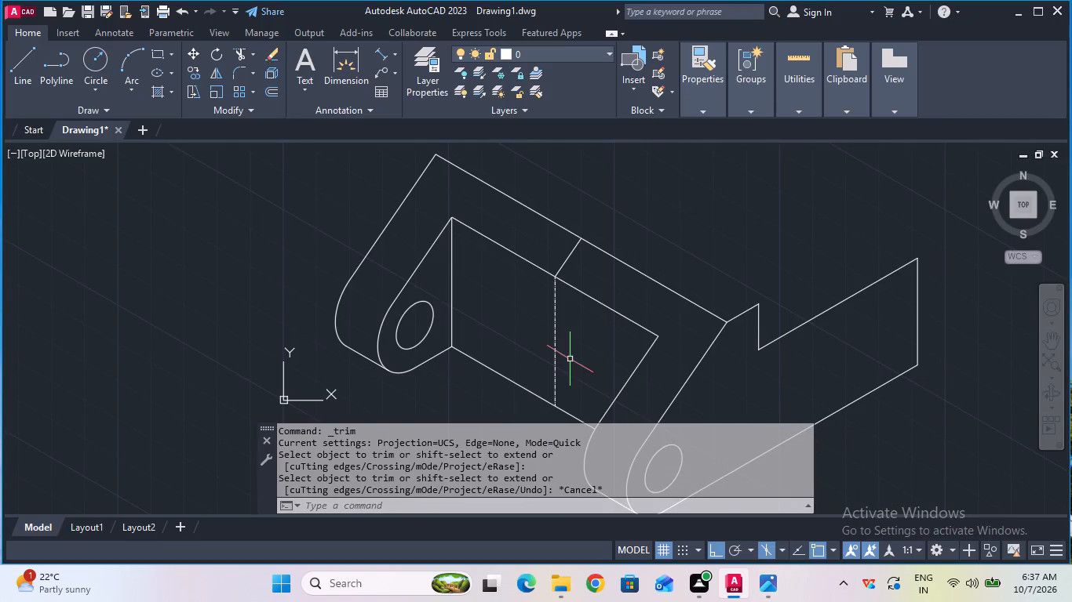
# Measure the short sloping centreline from the recess's upper edge to the body's outer edge using an aligned dimension, without placing it.
pyautogui.scroll(1, 571, 327)
pyautogui.scroll(-1, 571, 327)
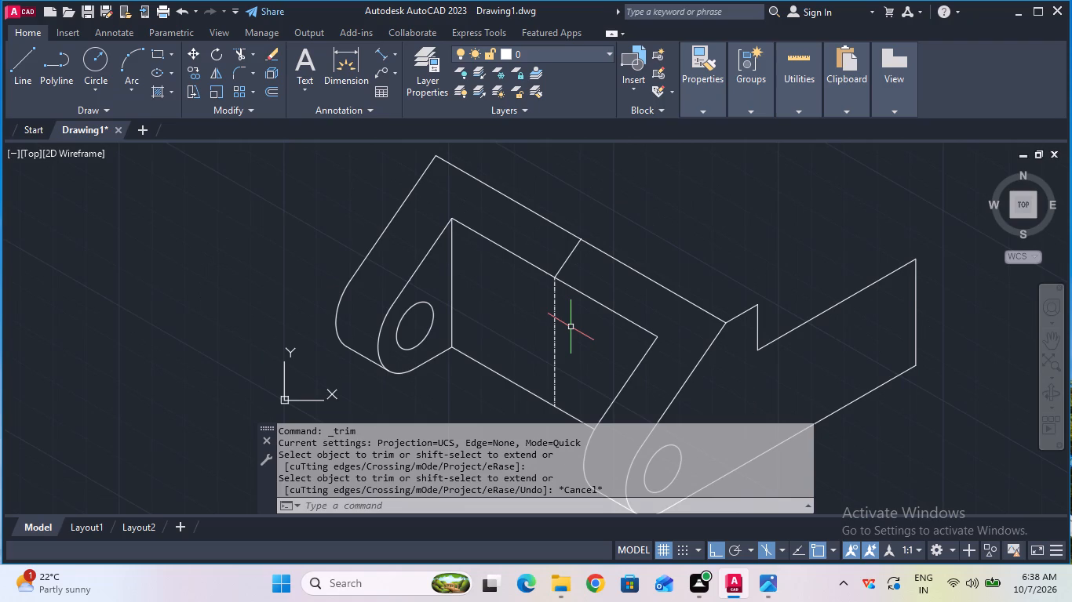
pyautogui.scroll(2, 571, 327)
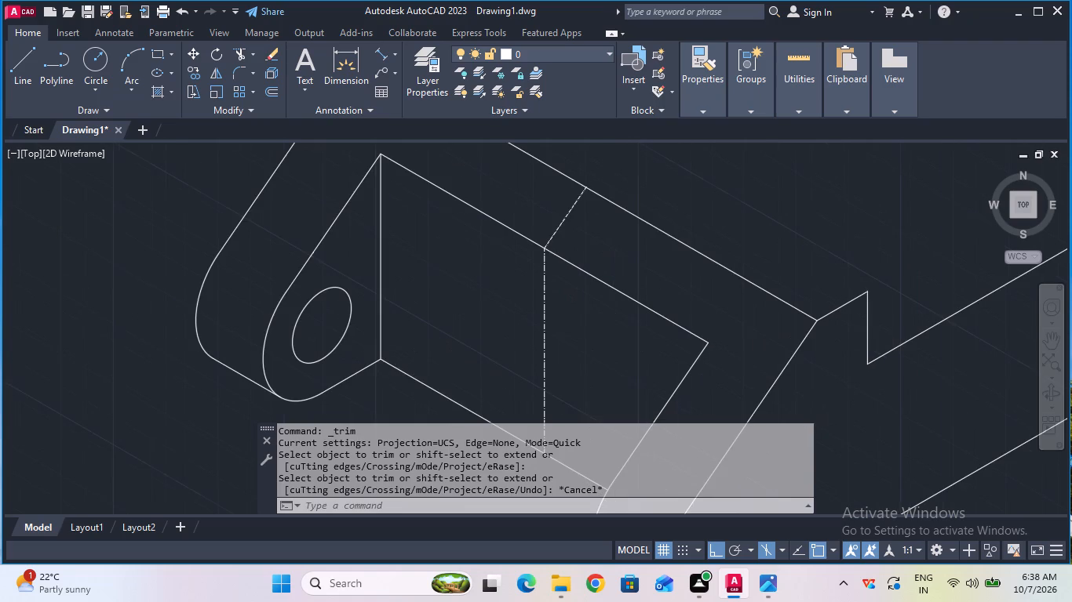
pyautogui.scroll(-2, 571, 327)
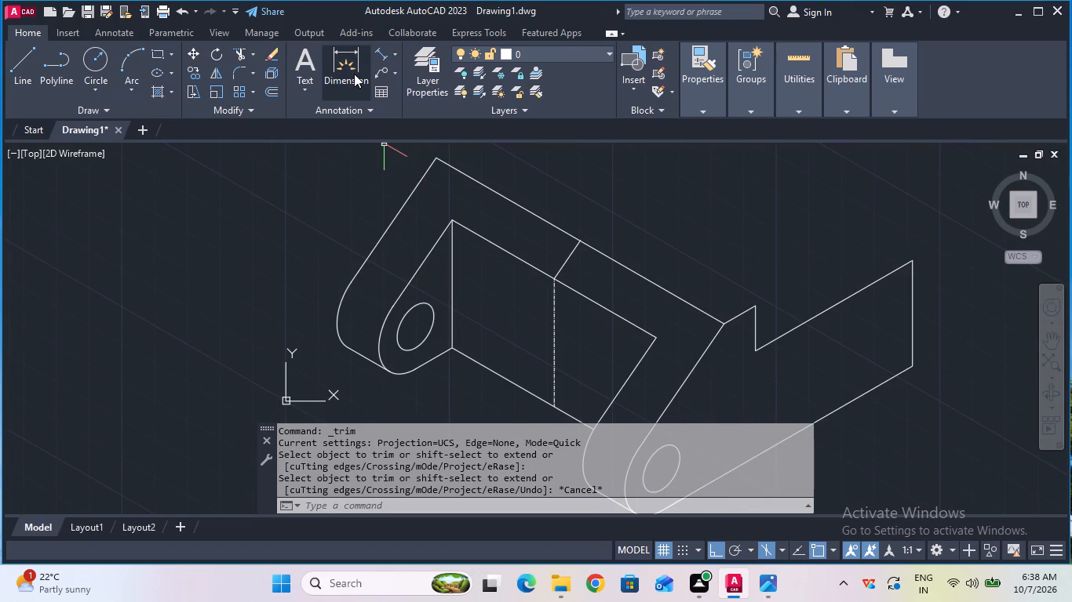
pyautogui.click(374, 55)
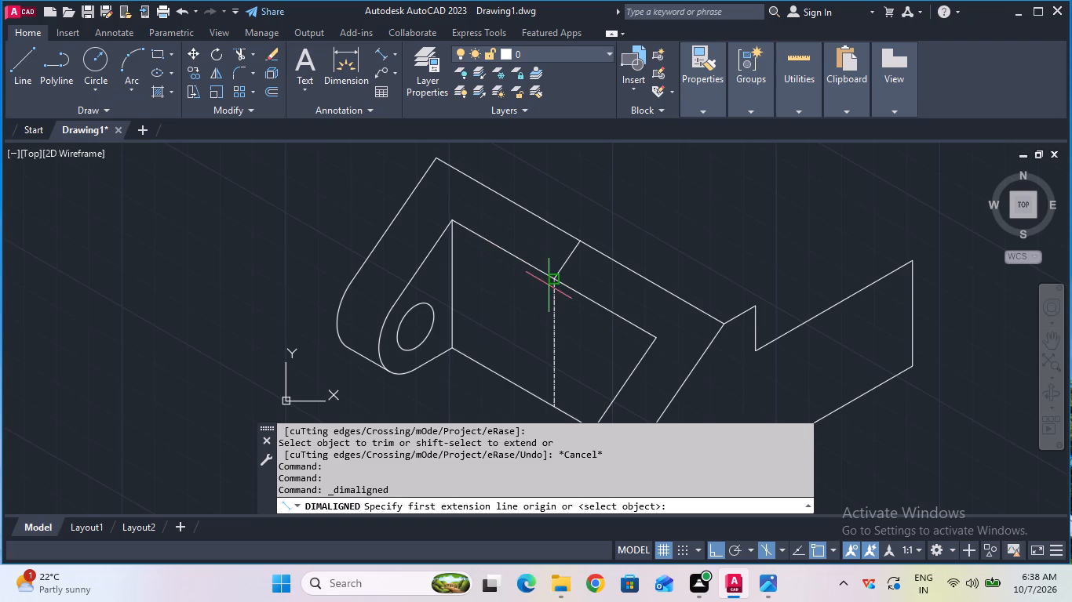
pyautogui.click(551, 283)
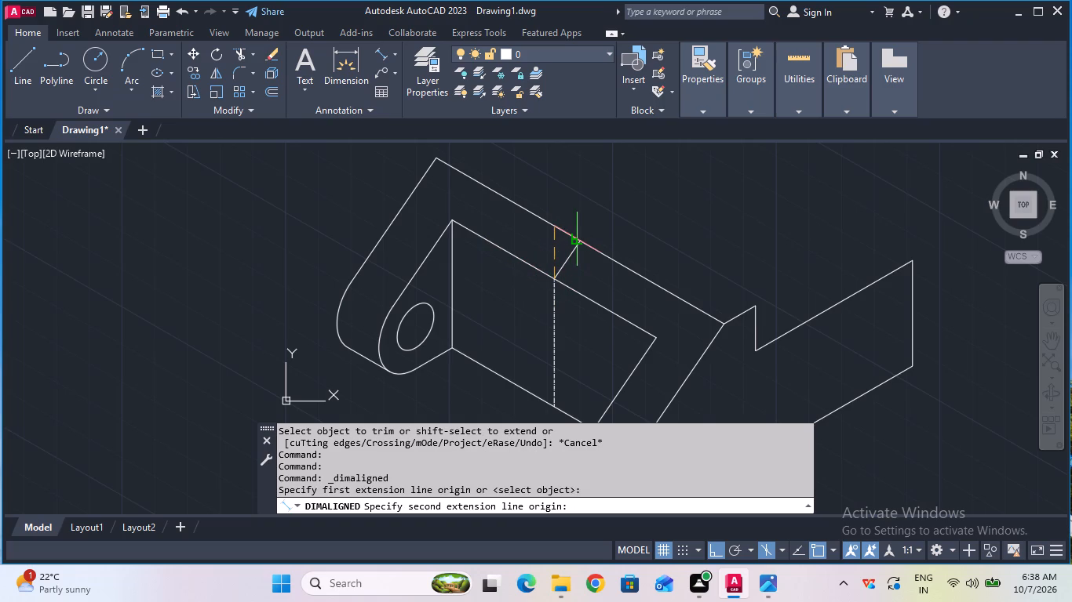
pyautogui.click(578, 240)
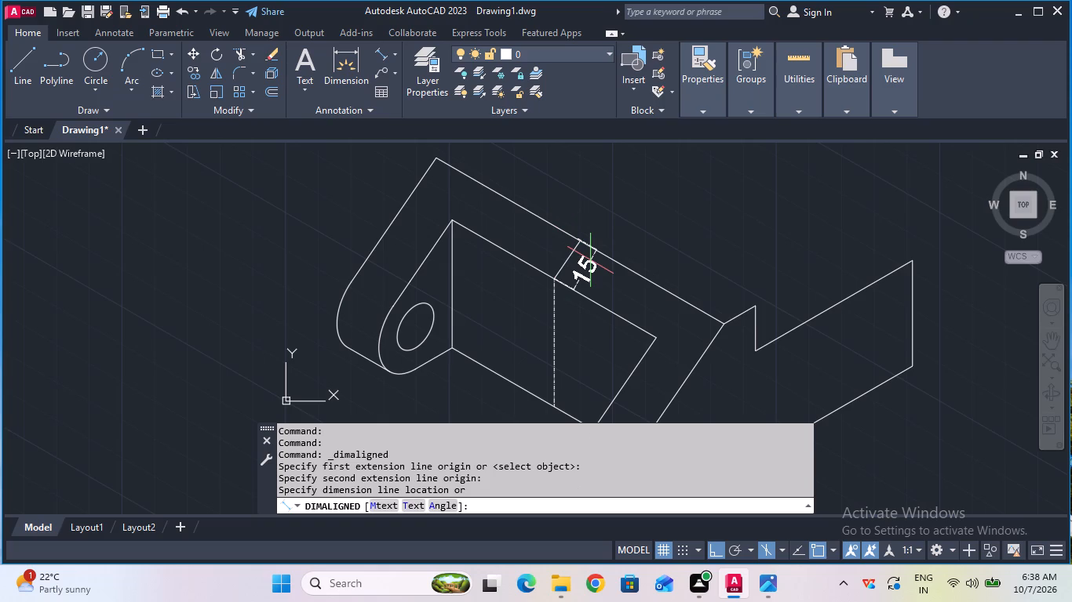
pyautogui.press('Escape')
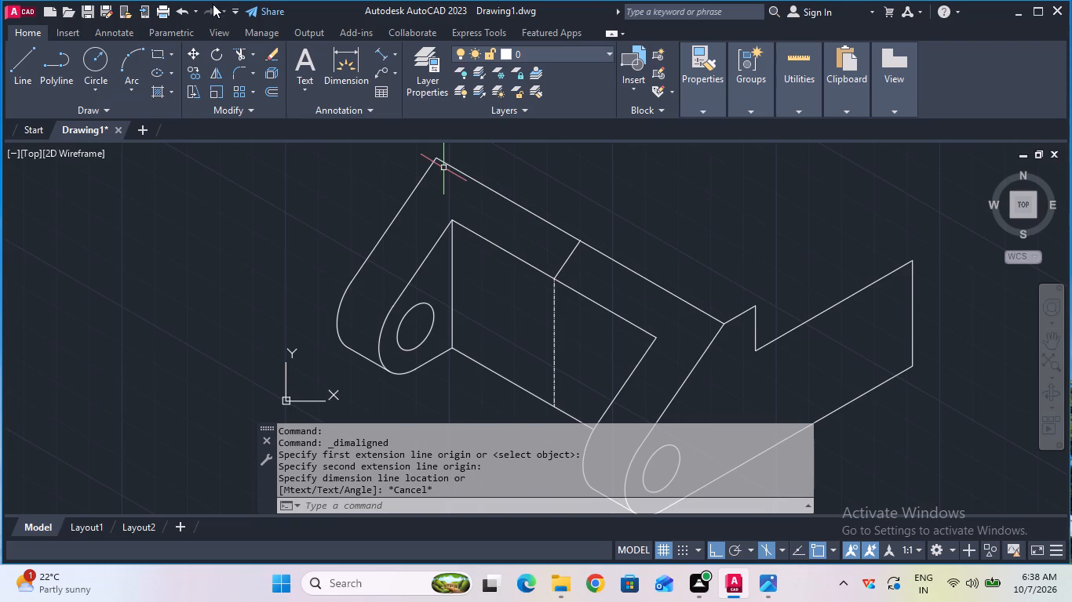
# Measure the vertical centreline from its bottom end to its top end using an aligned dimension.
pyautogui.click(374, 52)
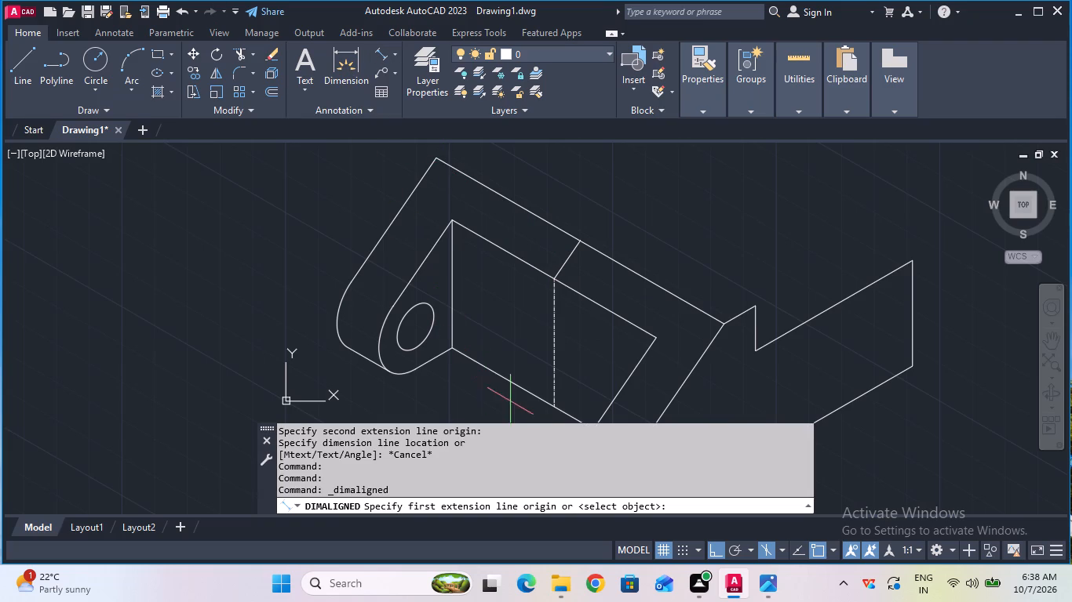
pyautogui.click(554, 408)
pyautogui.click(551, 274)
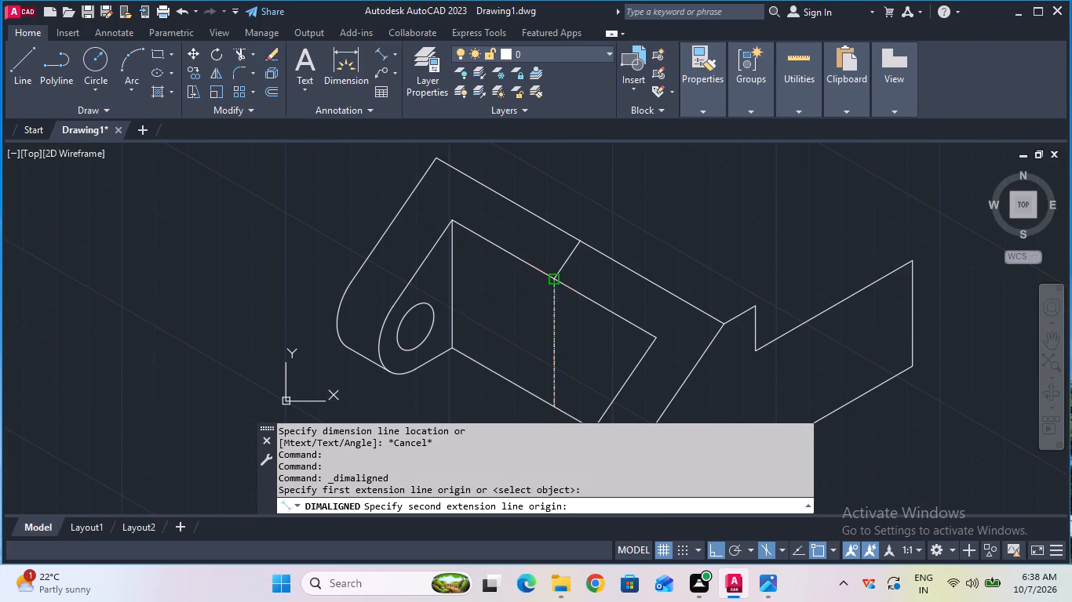
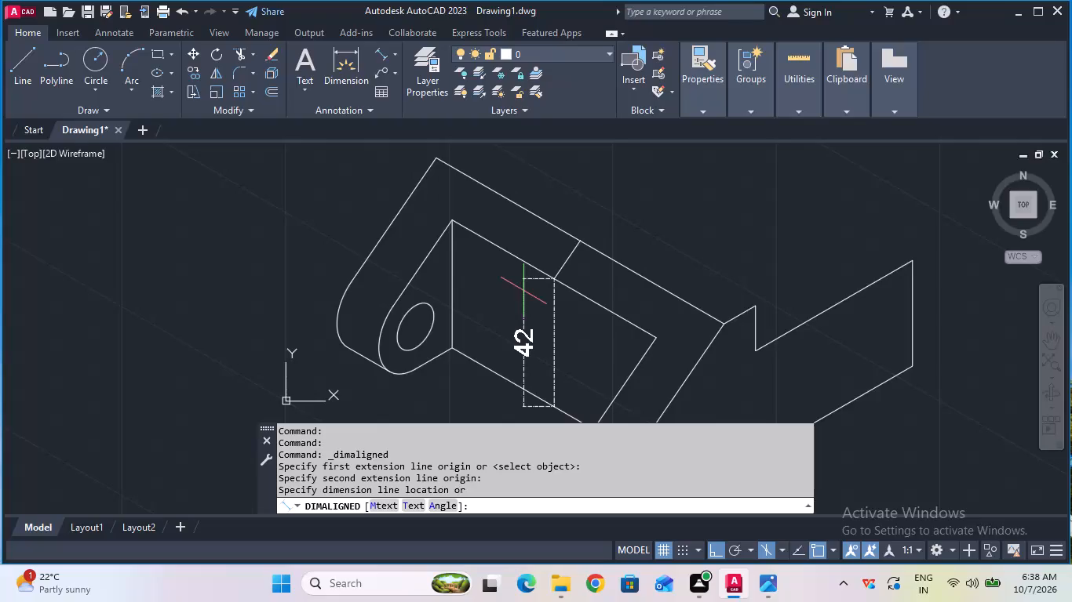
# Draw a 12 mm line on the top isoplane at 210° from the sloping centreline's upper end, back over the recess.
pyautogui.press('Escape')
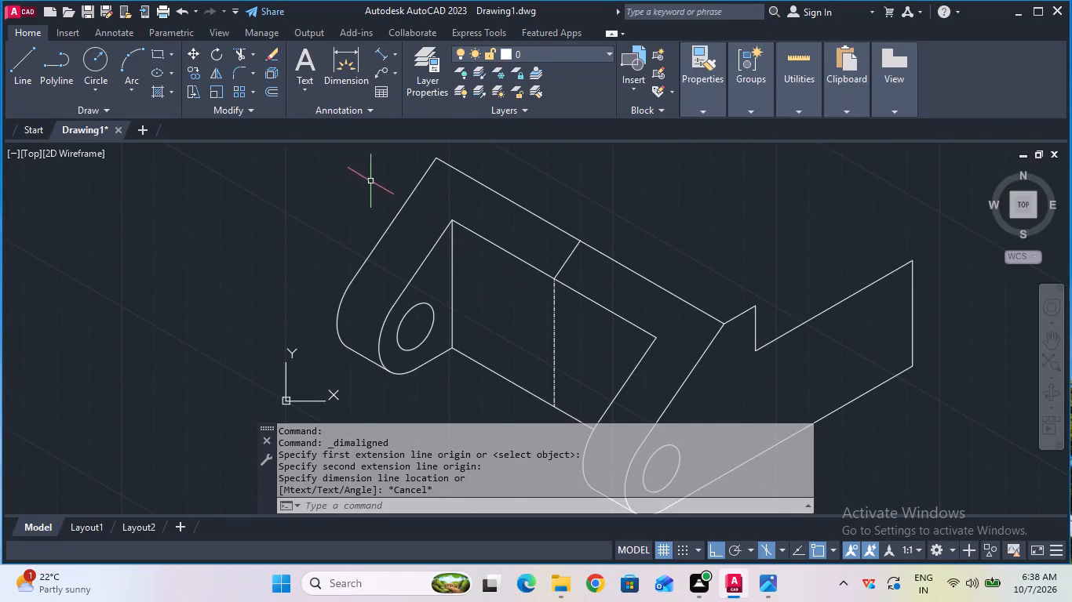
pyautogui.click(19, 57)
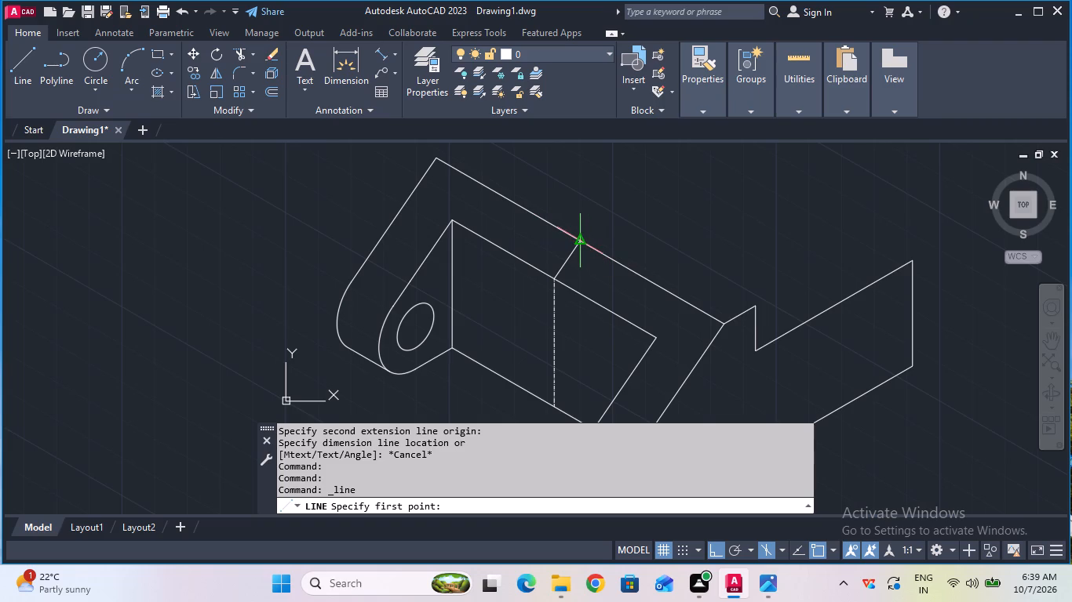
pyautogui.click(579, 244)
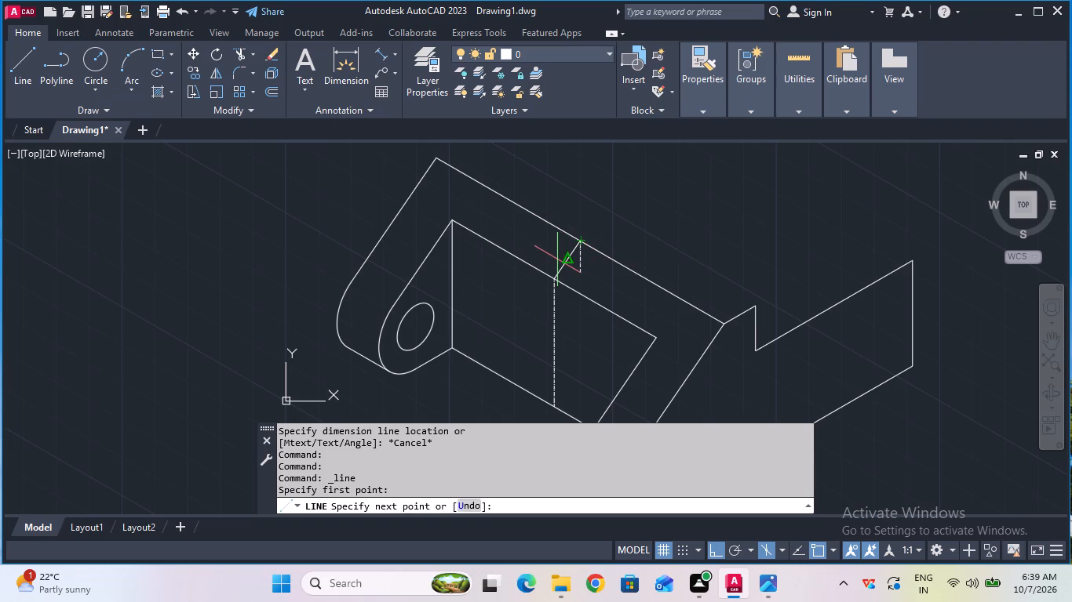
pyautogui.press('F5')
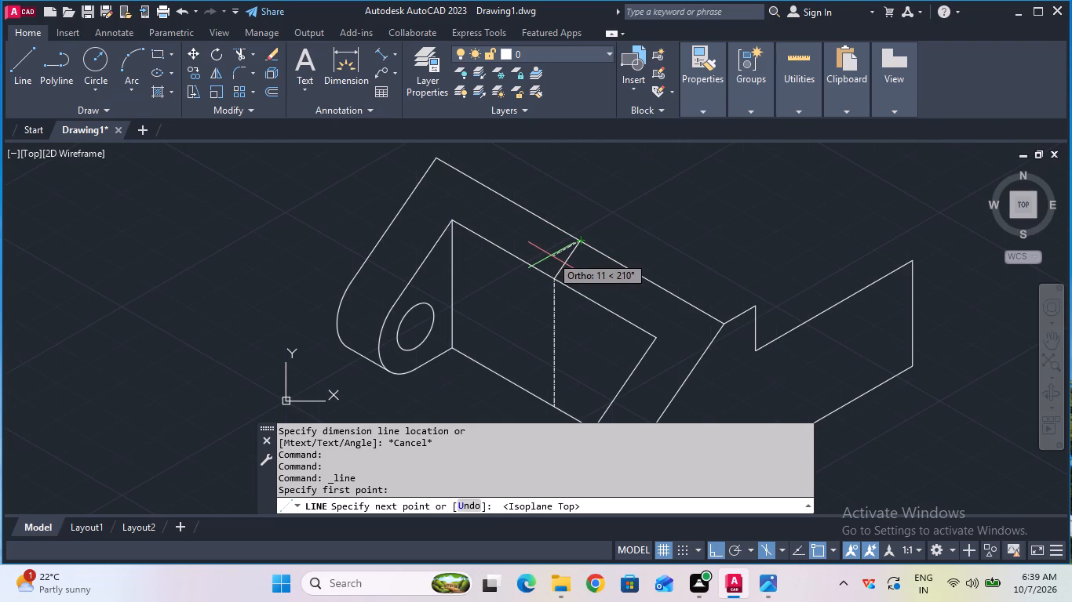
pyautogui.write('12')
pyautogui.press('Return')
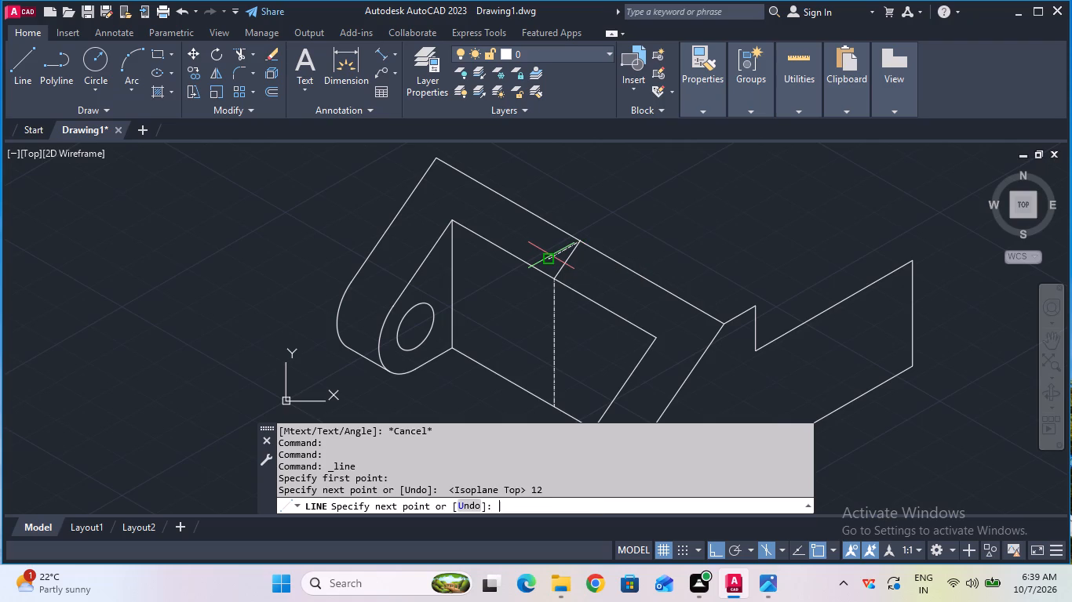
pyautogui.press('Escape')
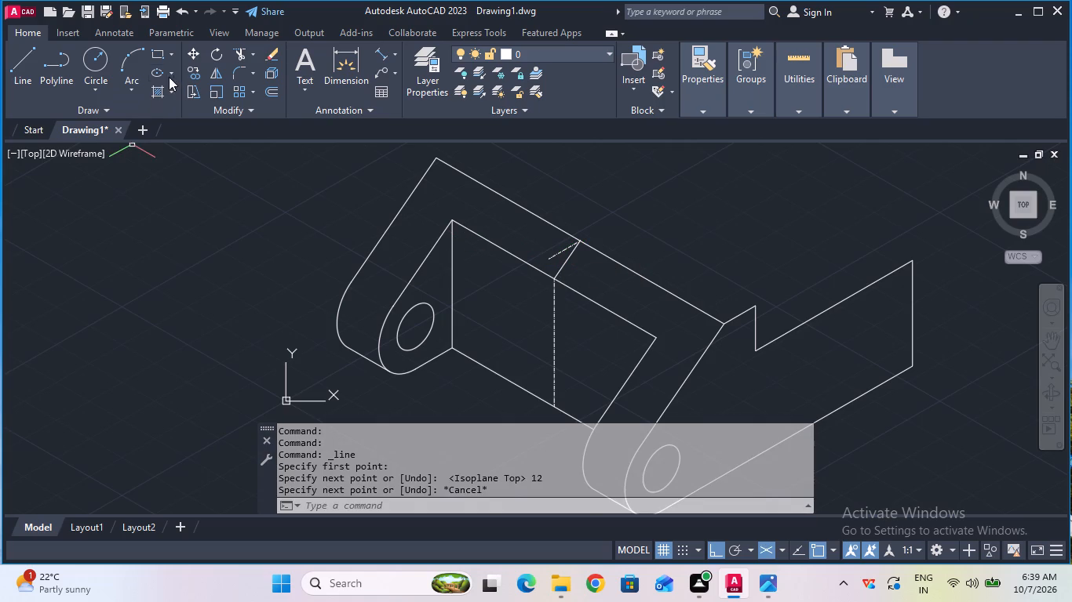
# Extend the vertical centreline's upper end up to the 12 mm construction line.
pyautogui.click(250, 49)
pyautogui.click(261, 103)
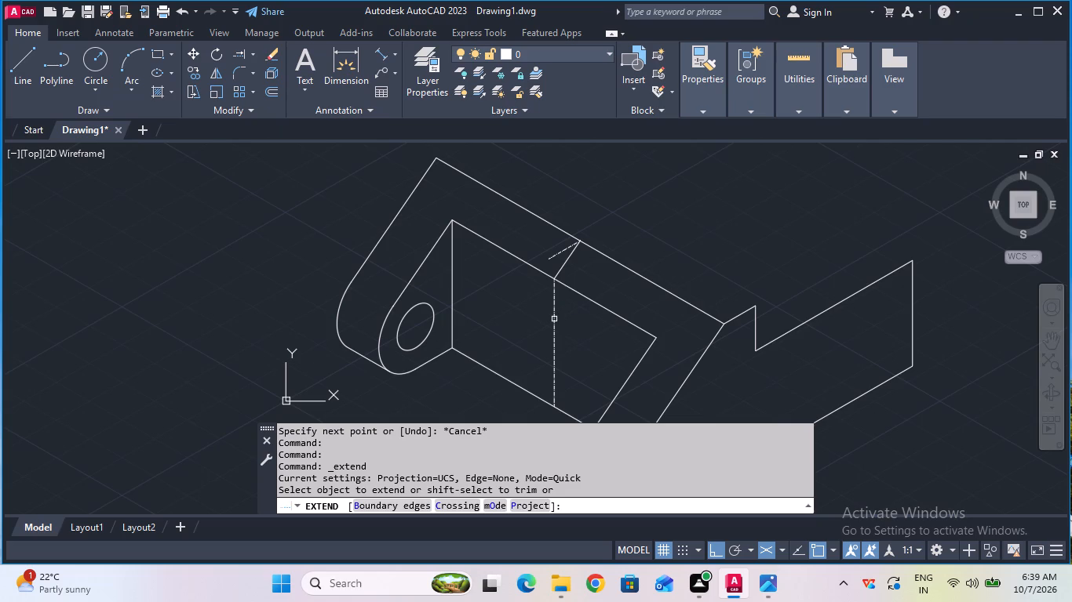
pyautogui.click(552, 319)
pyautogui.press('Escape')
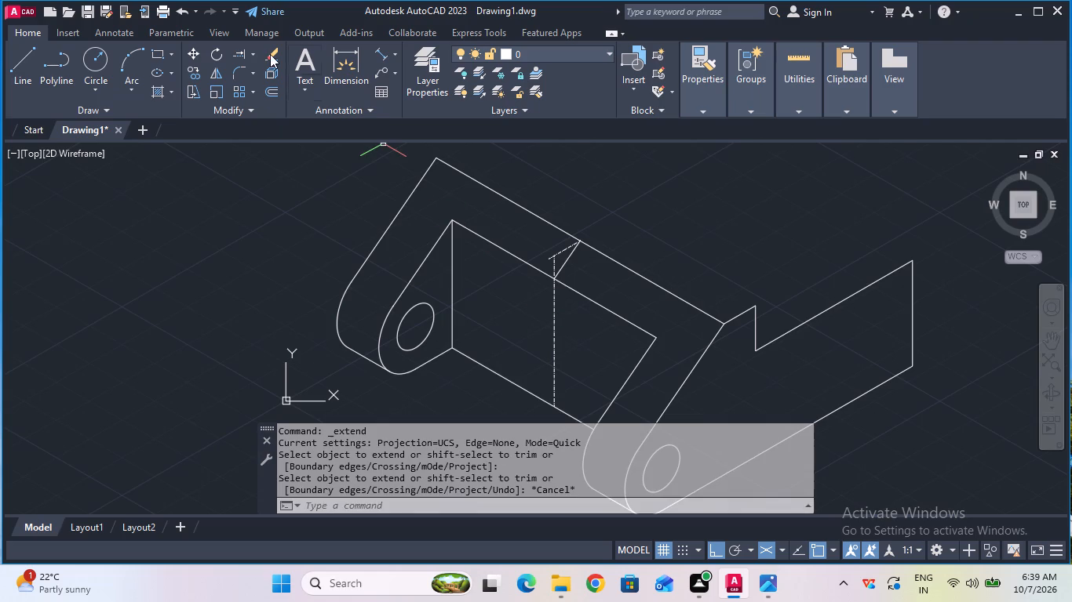
# Measure from the recess's upper edge to the vertical centreline's extended top end using an aligned dimension, without placing it.
pyautogui.click(380, 56)
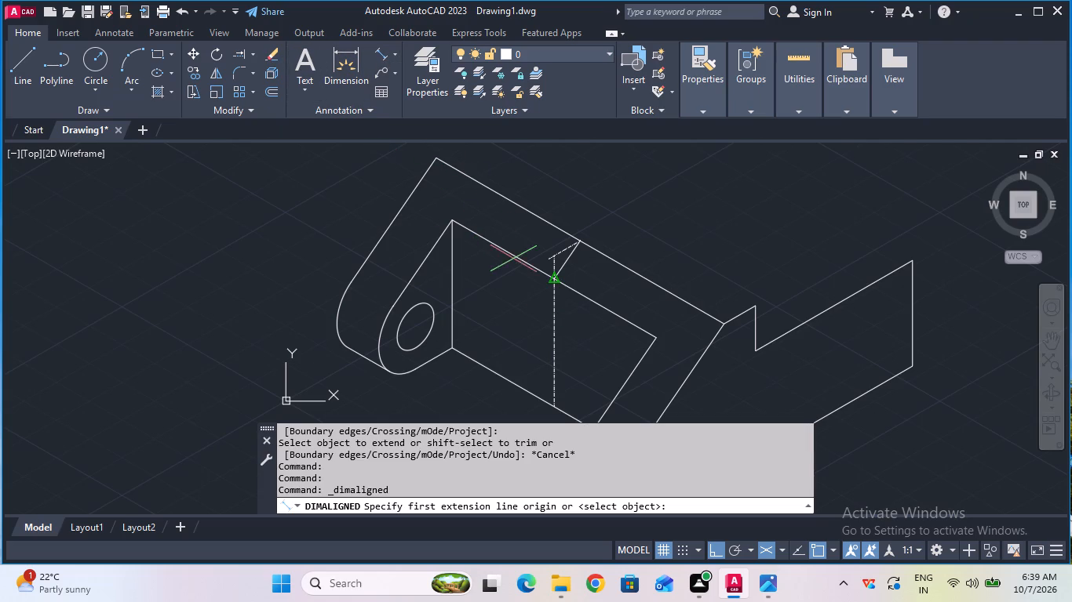
pyautogui.click(549, 280)
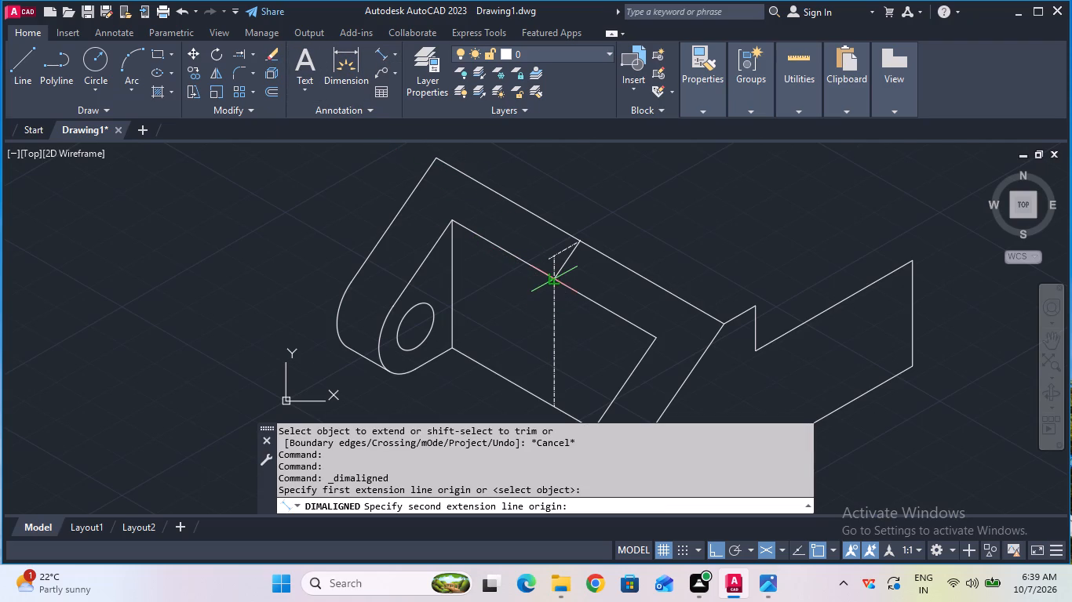
pyautogui.doubleClick(556, 259)
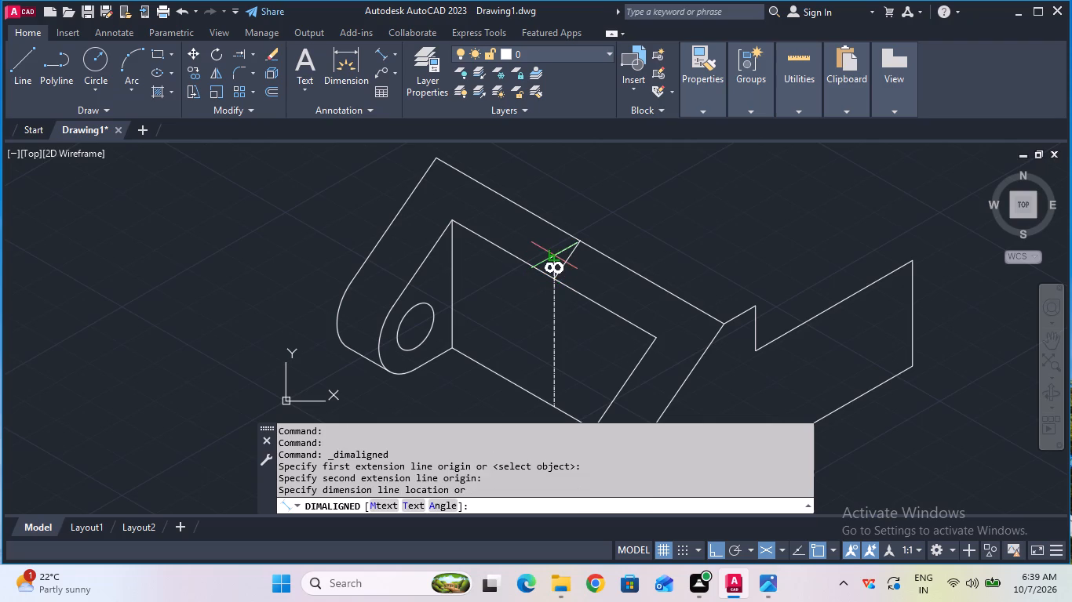
pyautogui.press('Escape')
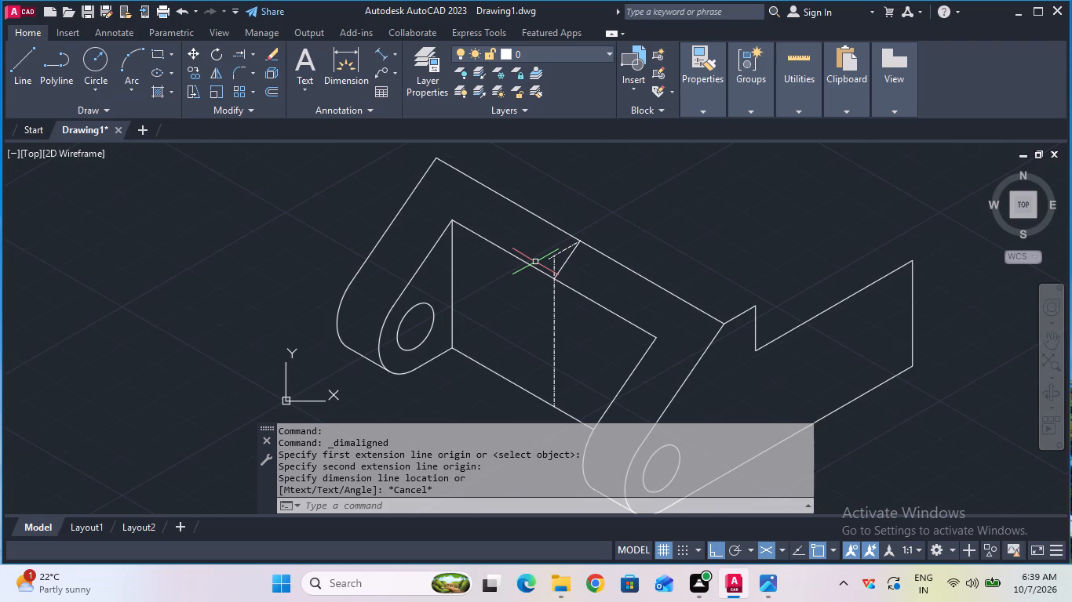
pyautogui.scroll(1, 535, 262)
pyautogui.scroll(-2, 535, 262)
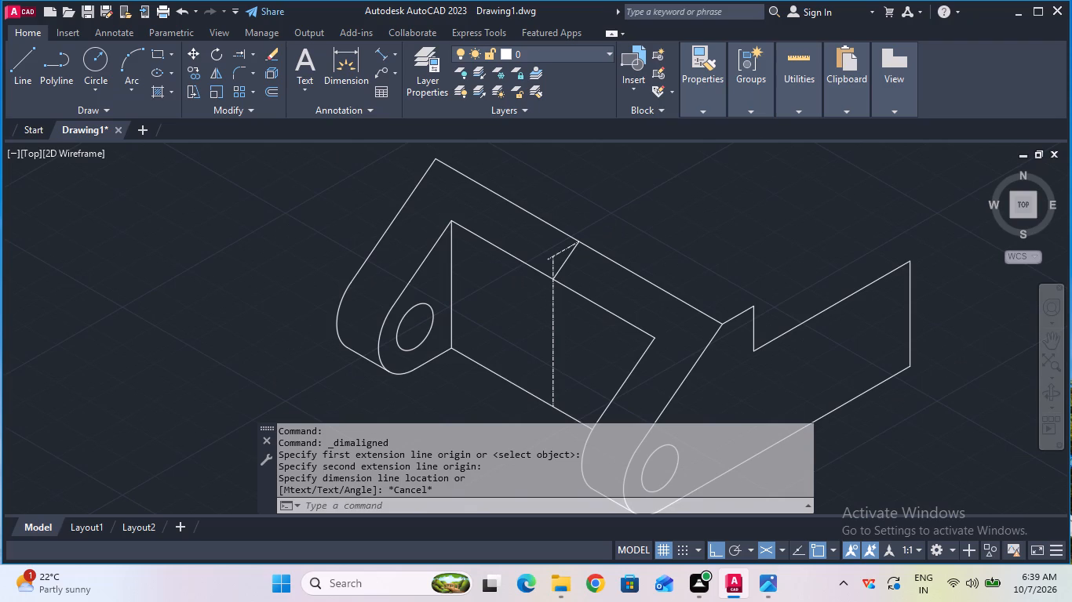
# Measure the whole extended vertical centreline from the recess's lower edge to its top end using an aligned dimension, without placing it.
pyautogui.click(382, 57)
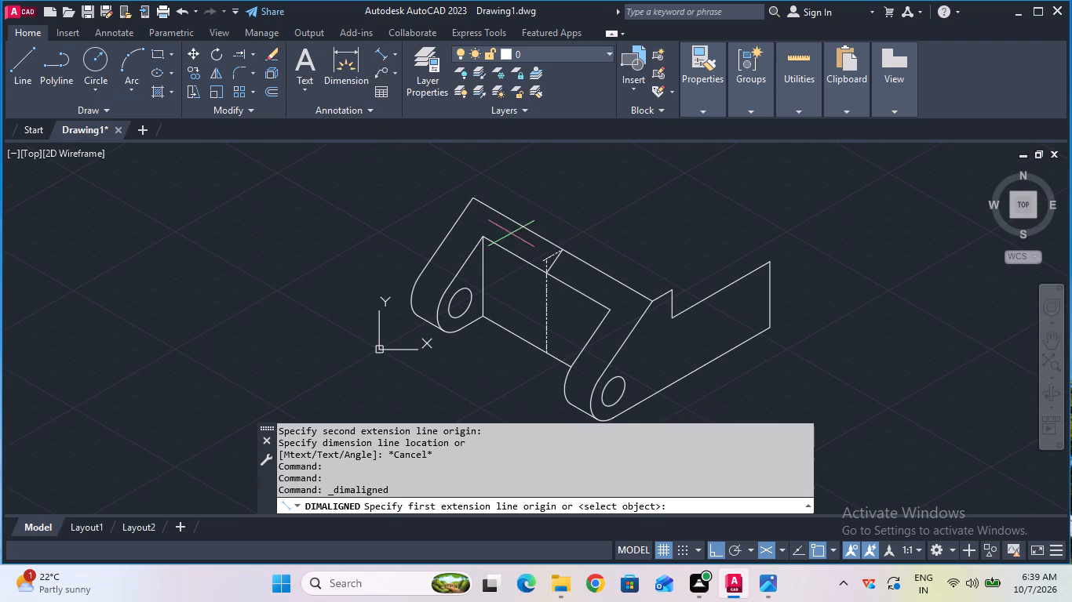
pyautogui.click(552, 351)
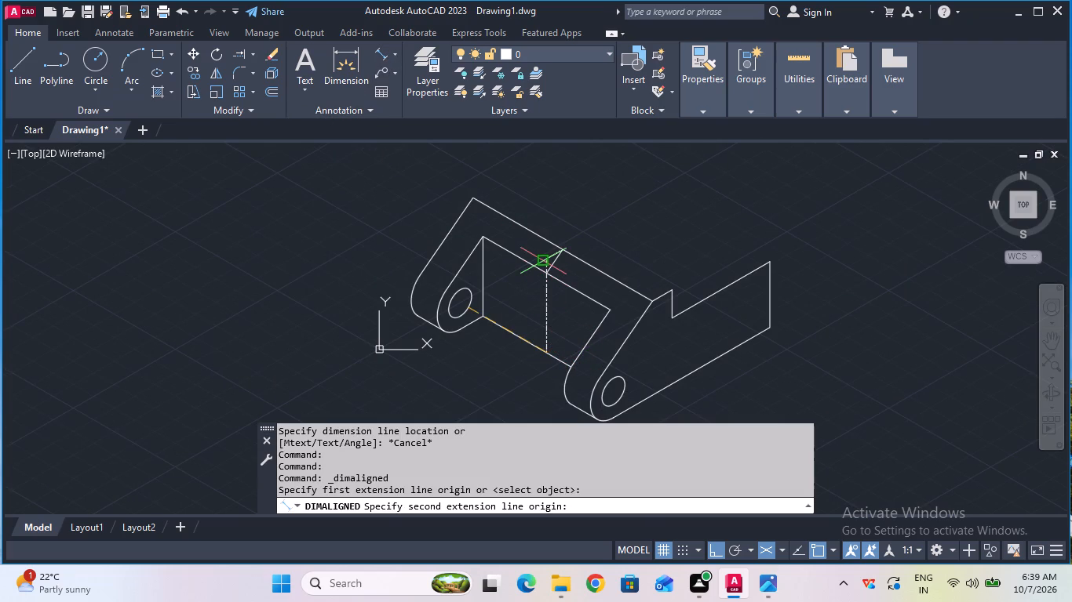
pyautogui.click(551, 259)
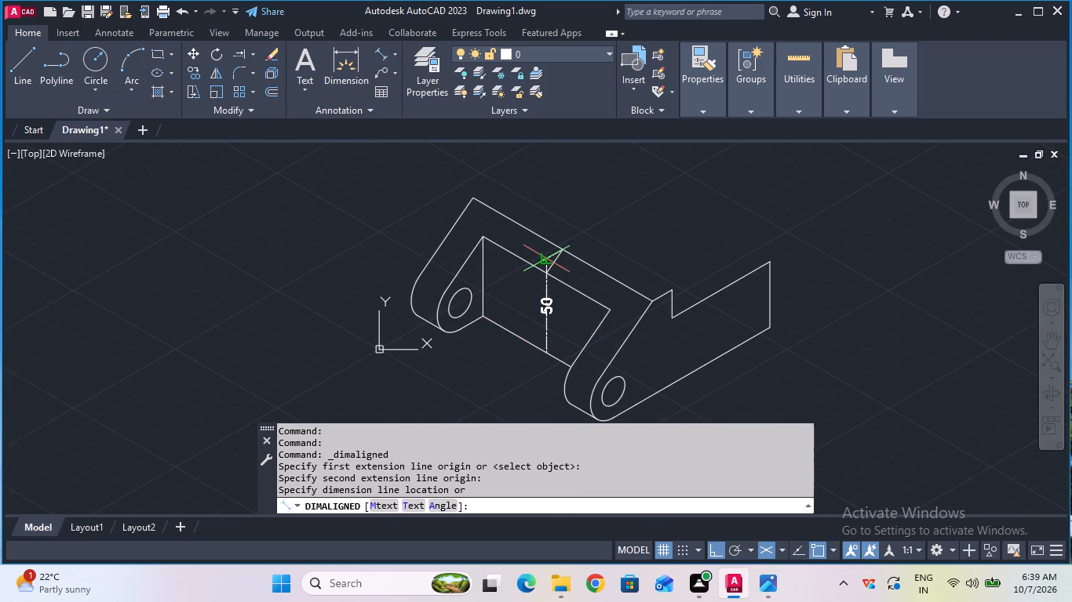
pyautogui.press('Escape')
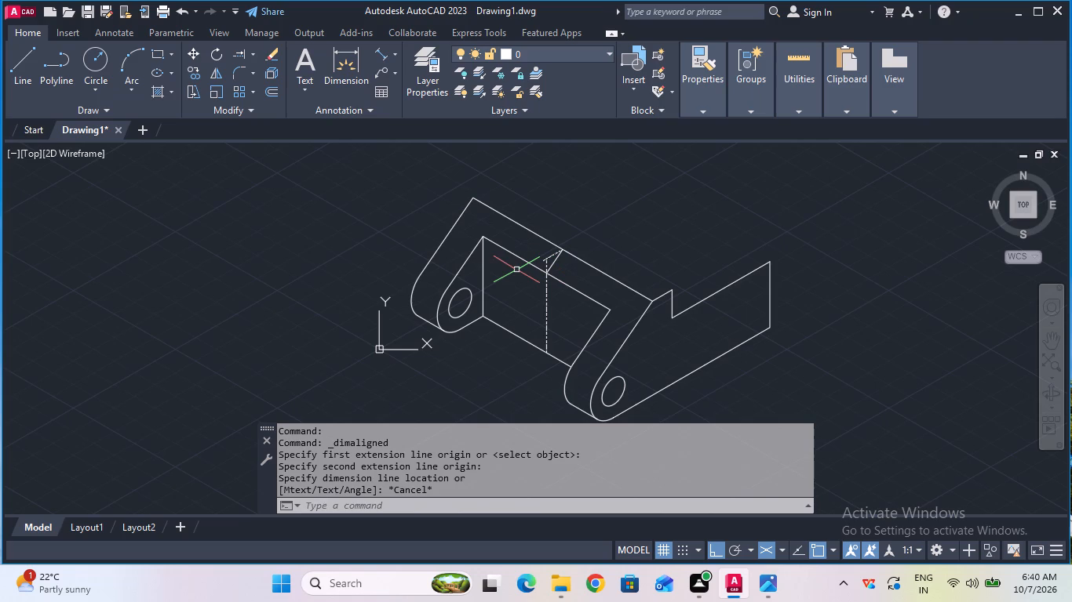
# Draw a 33 mm vertical line upward from the sloping centreline's end on the body's outer edge, using the right isoplane.
pyautogui.scroll(1, 516, 270)
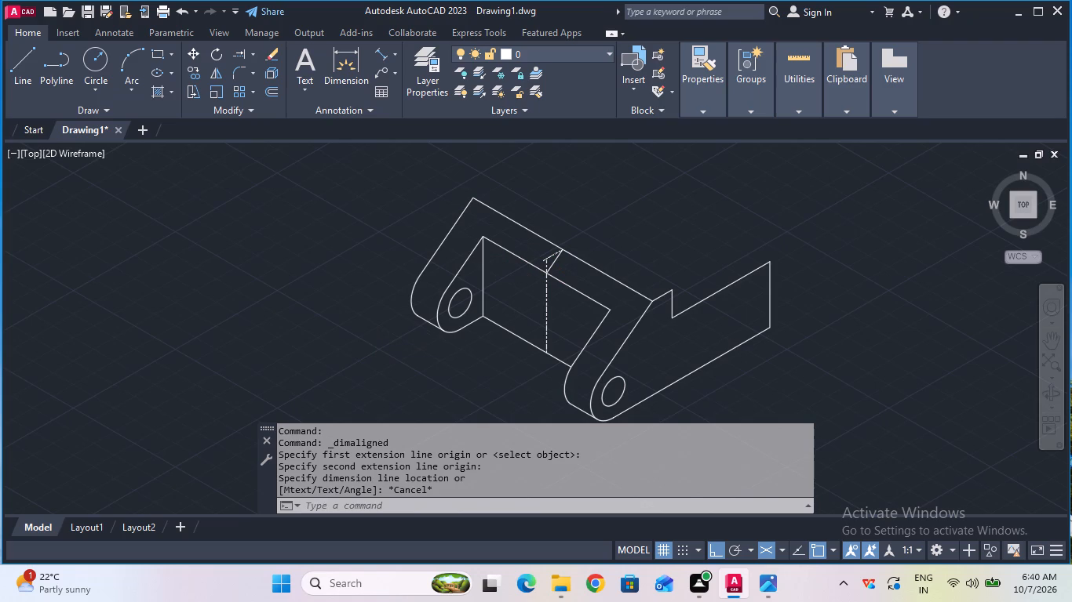
pyautogui.scroll(-1, 516, 270)
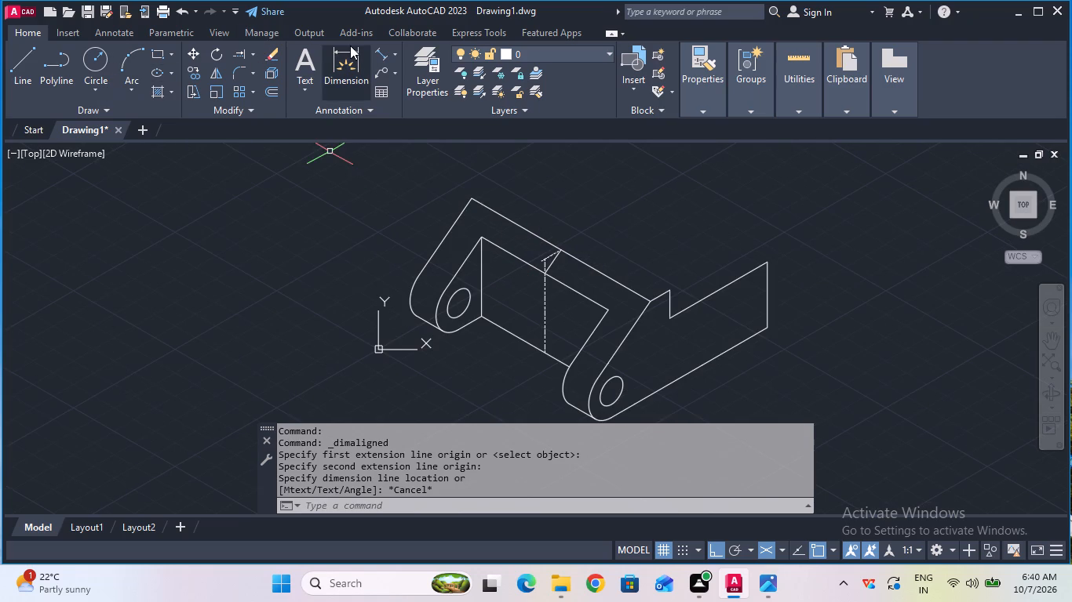
pyautogui.click(24, 78)
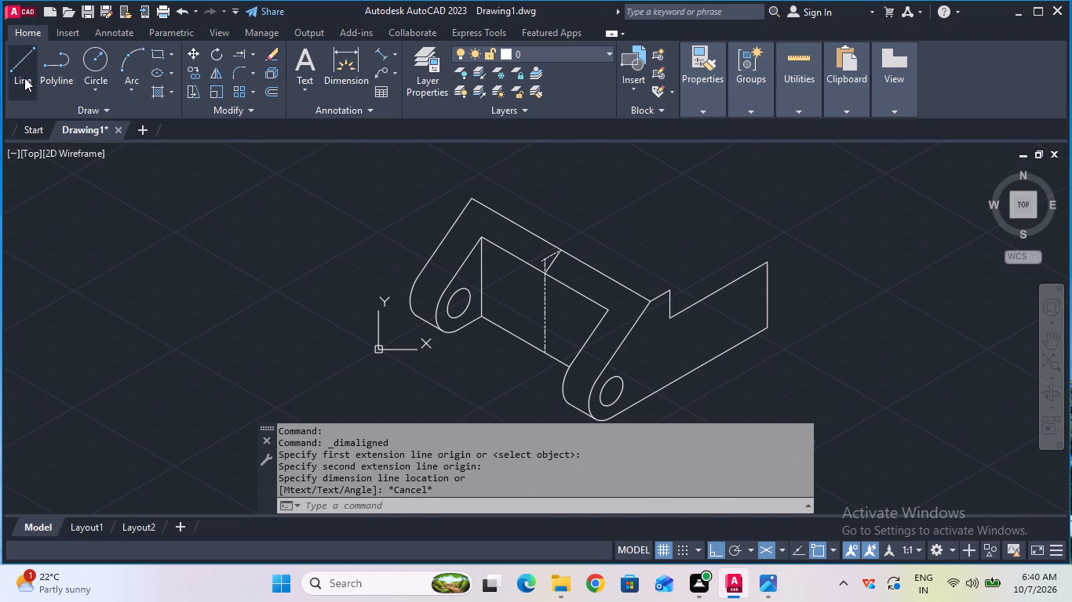
pyautogui.doubleClick(558, 255)
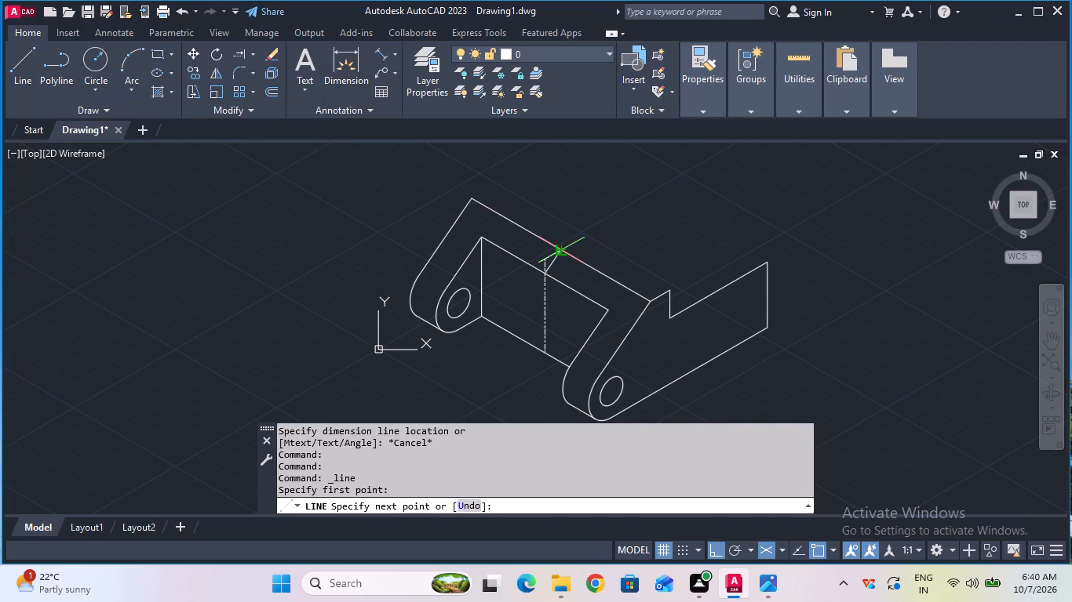
pyautogui.press('F5')
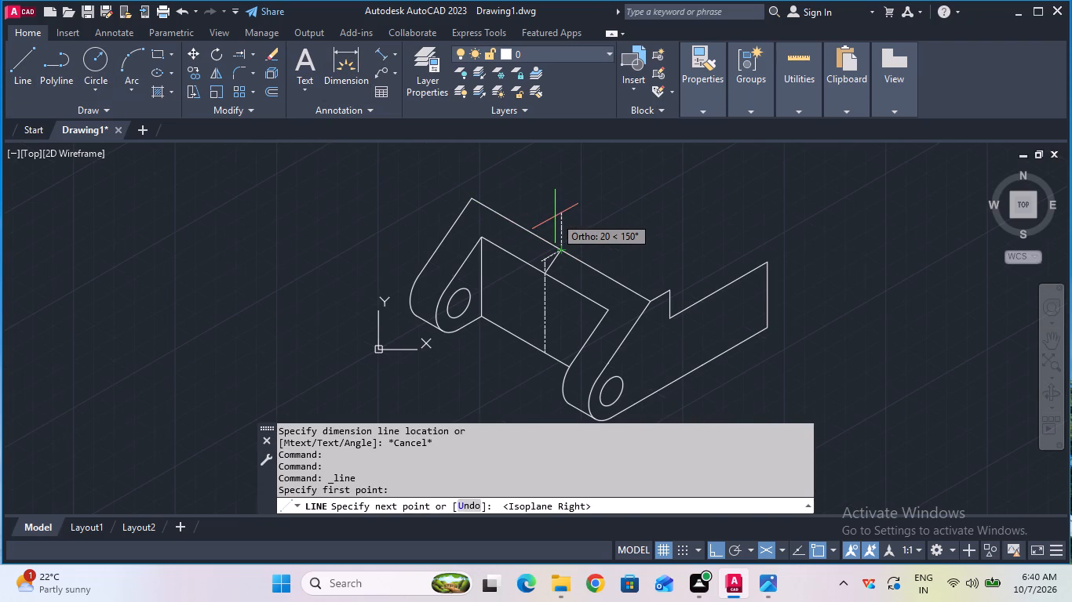
pyautogui.write('33')
pyautogui.press('Return')
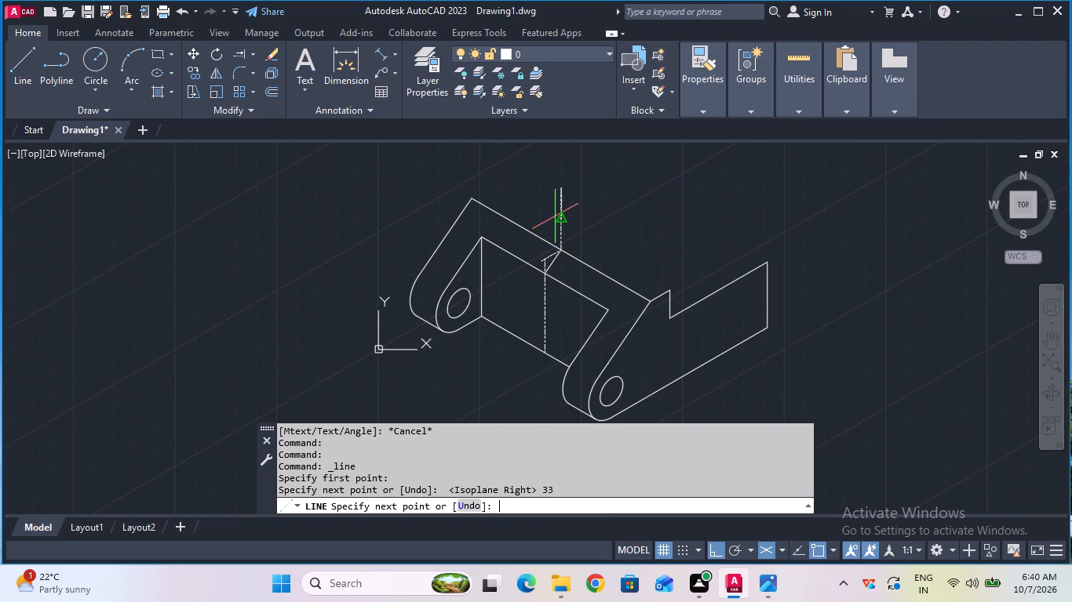
pyautogui.press('Escape')
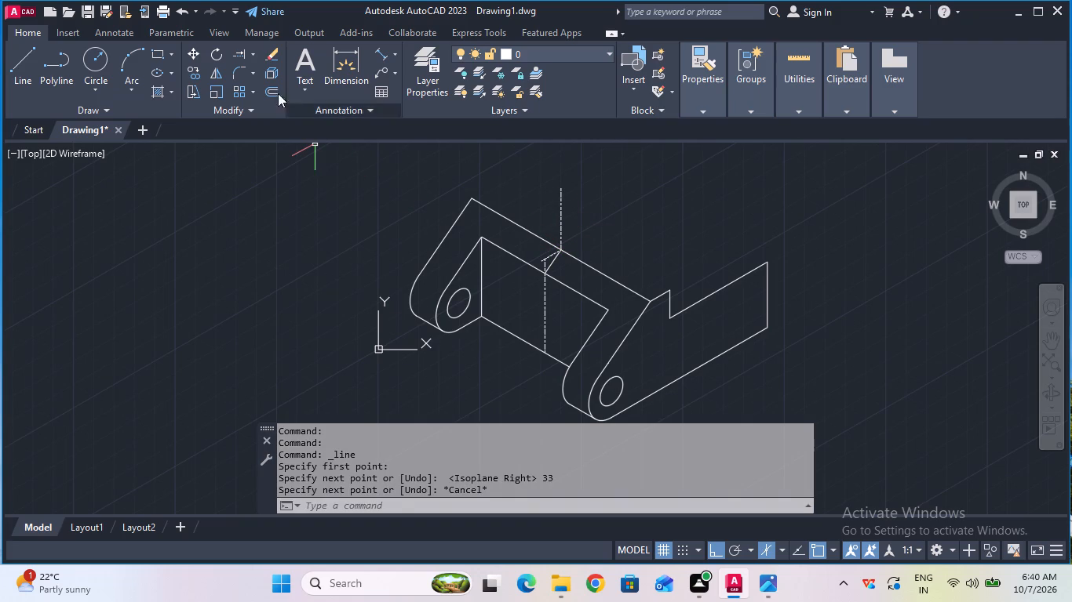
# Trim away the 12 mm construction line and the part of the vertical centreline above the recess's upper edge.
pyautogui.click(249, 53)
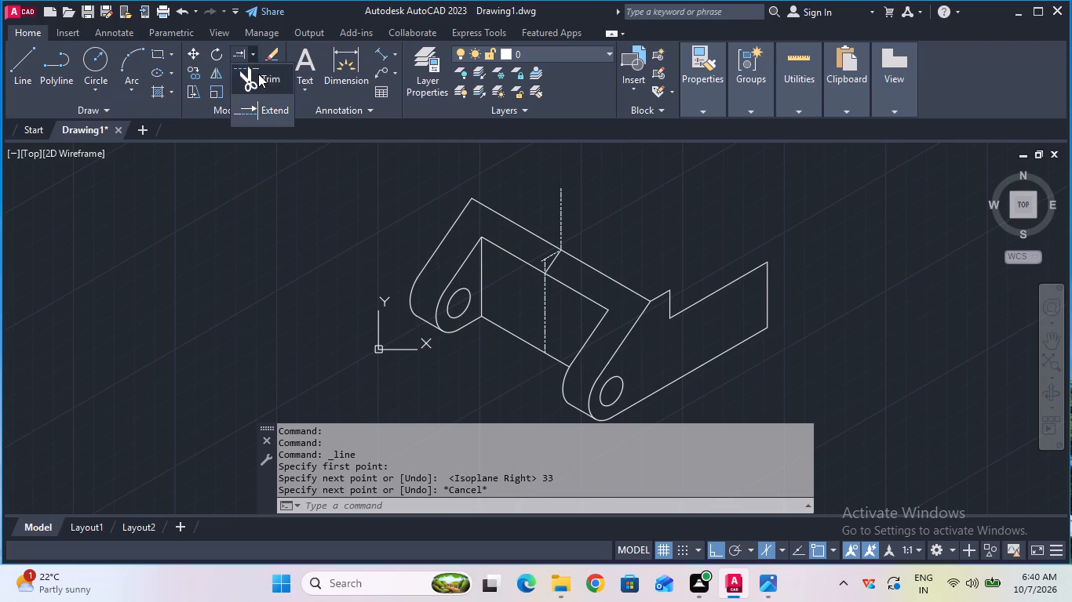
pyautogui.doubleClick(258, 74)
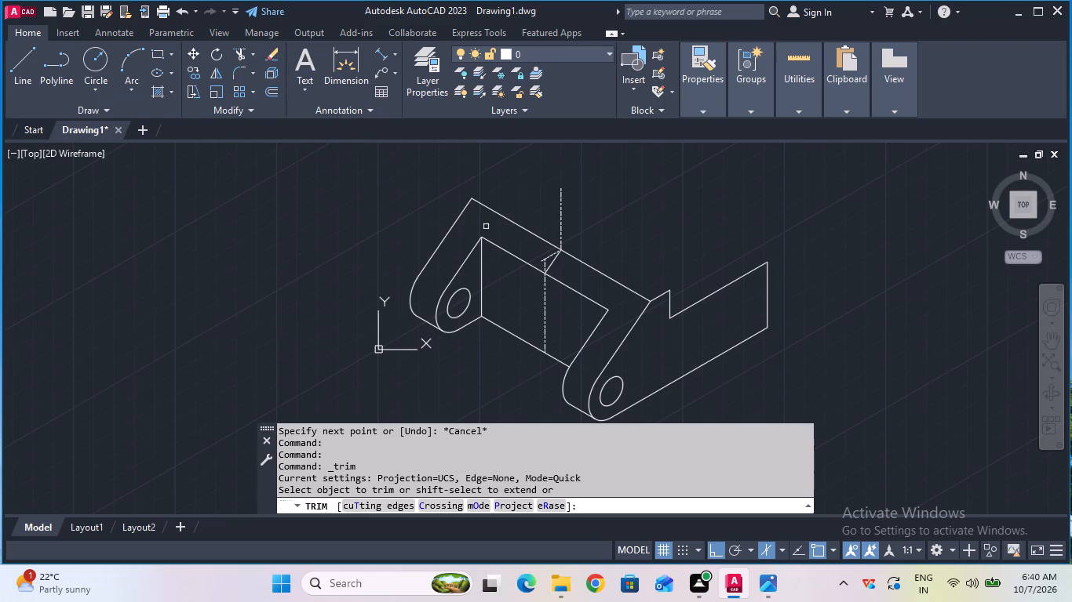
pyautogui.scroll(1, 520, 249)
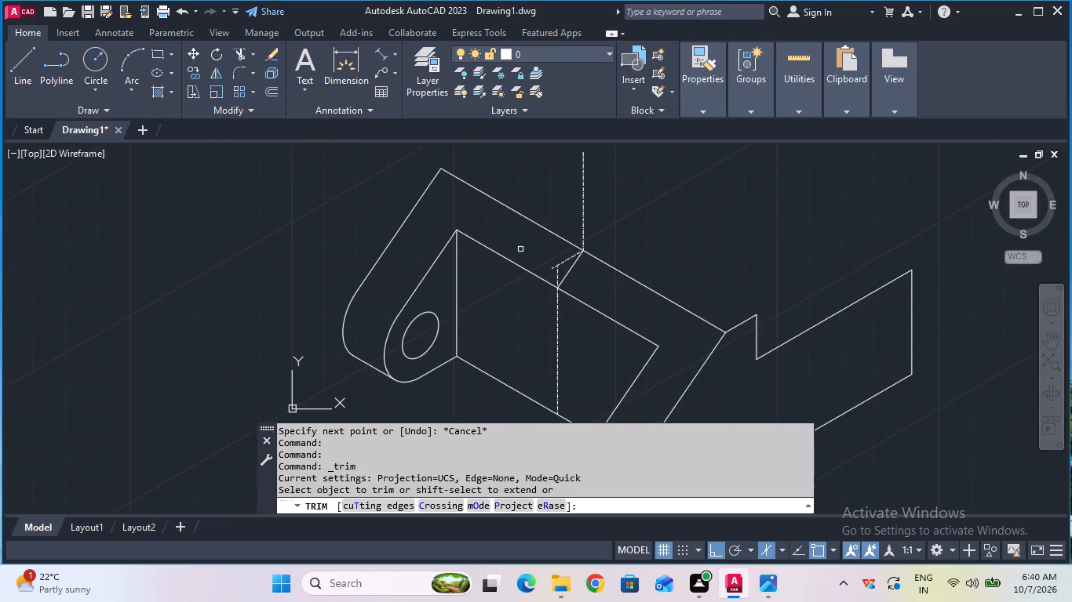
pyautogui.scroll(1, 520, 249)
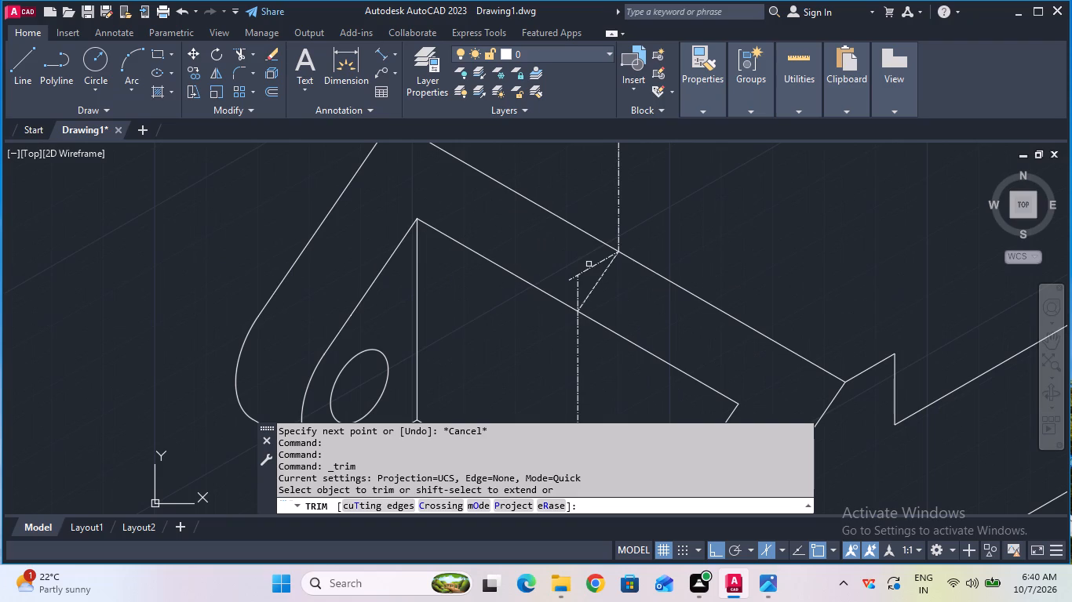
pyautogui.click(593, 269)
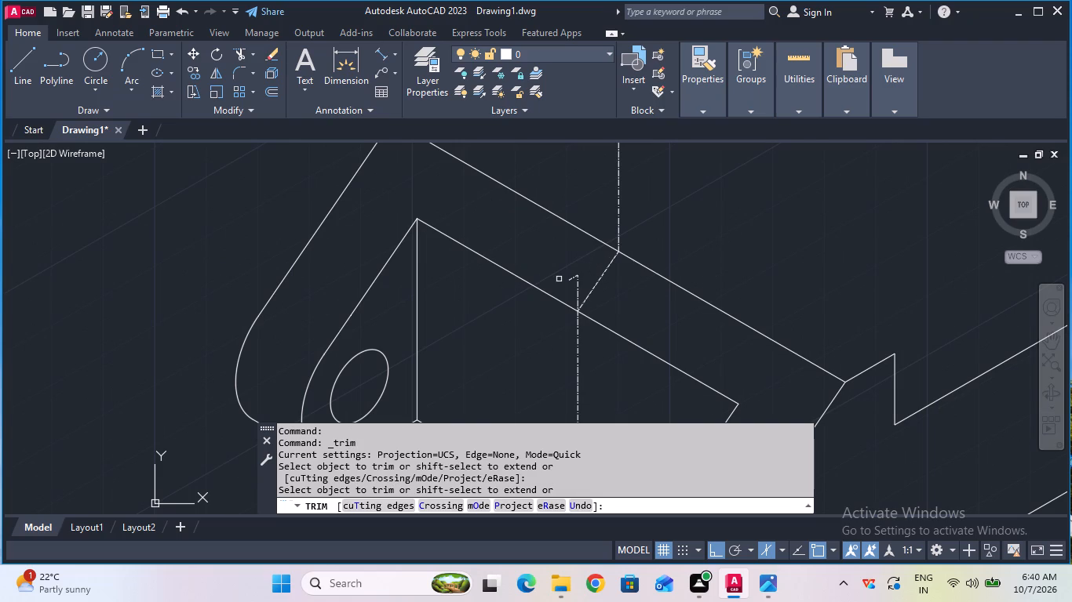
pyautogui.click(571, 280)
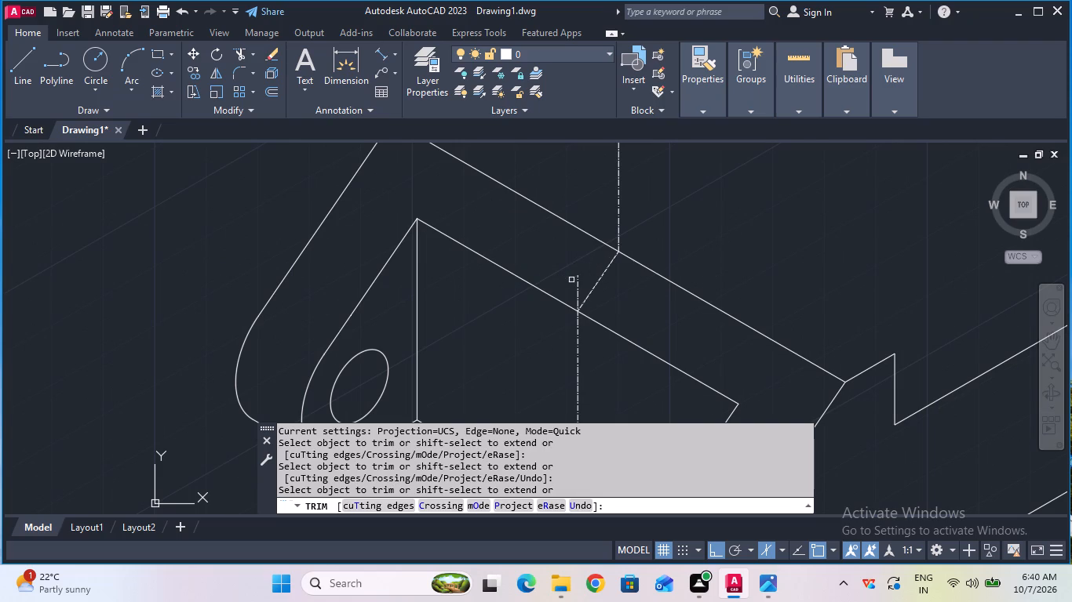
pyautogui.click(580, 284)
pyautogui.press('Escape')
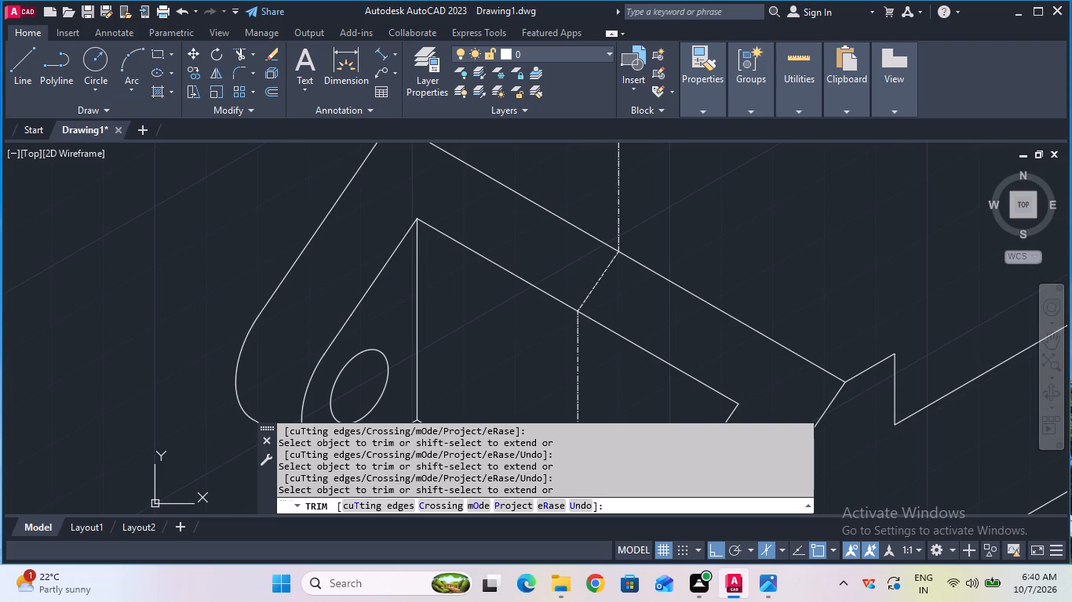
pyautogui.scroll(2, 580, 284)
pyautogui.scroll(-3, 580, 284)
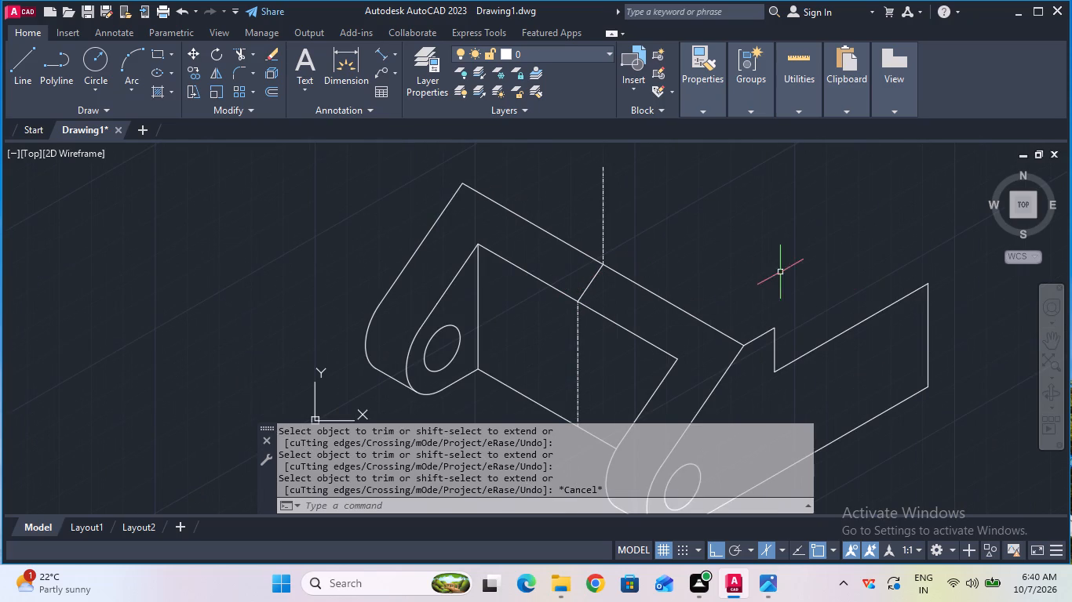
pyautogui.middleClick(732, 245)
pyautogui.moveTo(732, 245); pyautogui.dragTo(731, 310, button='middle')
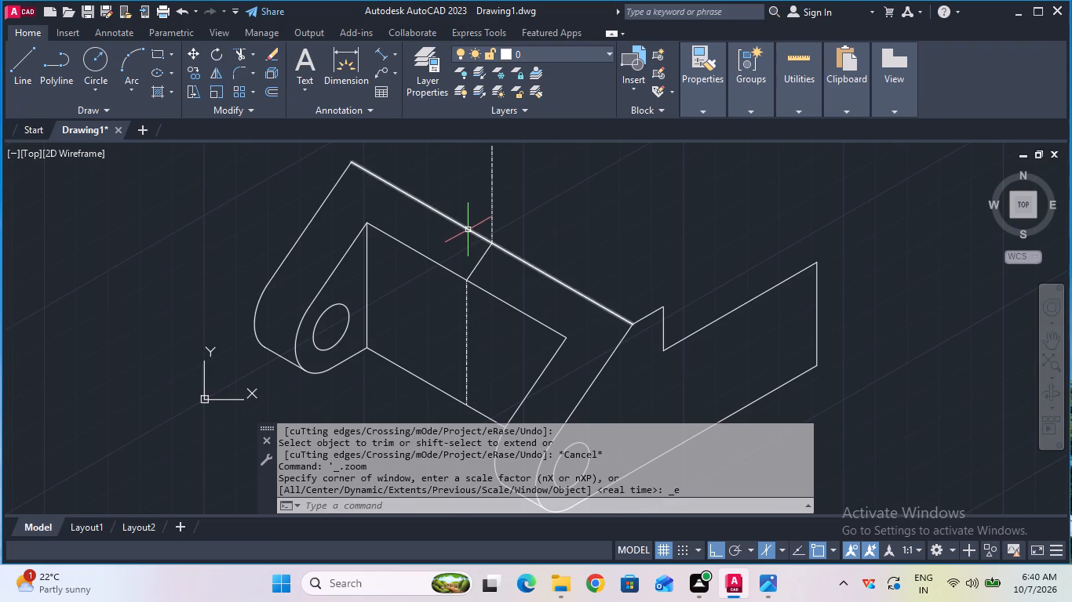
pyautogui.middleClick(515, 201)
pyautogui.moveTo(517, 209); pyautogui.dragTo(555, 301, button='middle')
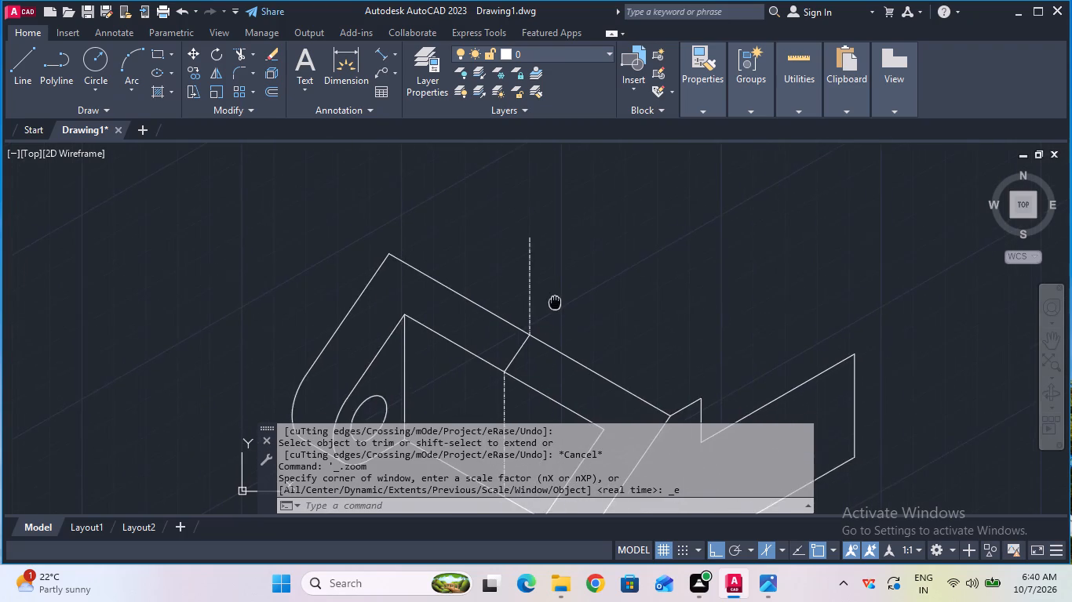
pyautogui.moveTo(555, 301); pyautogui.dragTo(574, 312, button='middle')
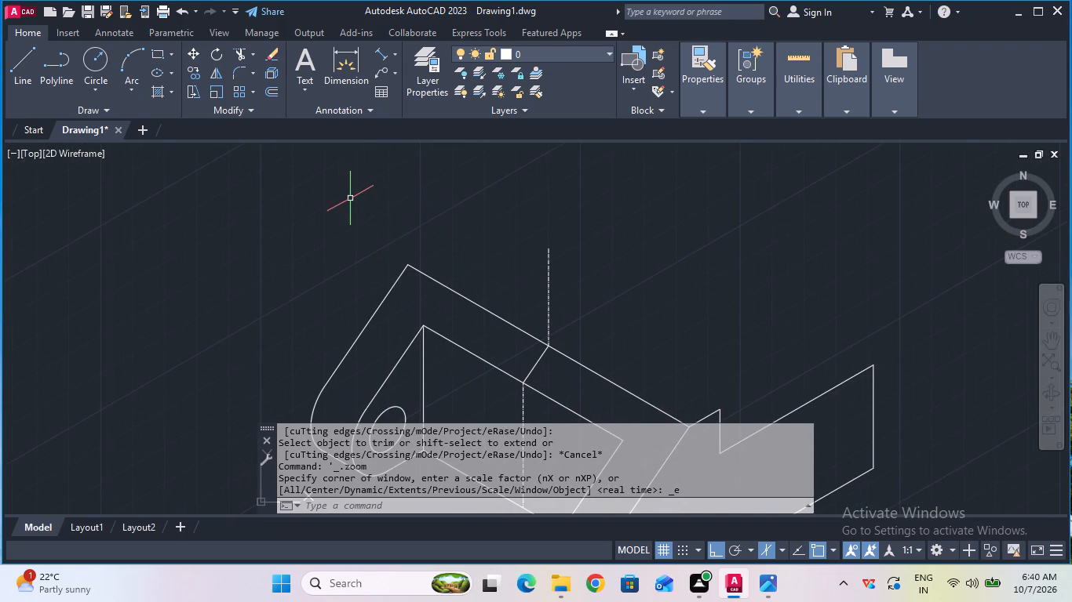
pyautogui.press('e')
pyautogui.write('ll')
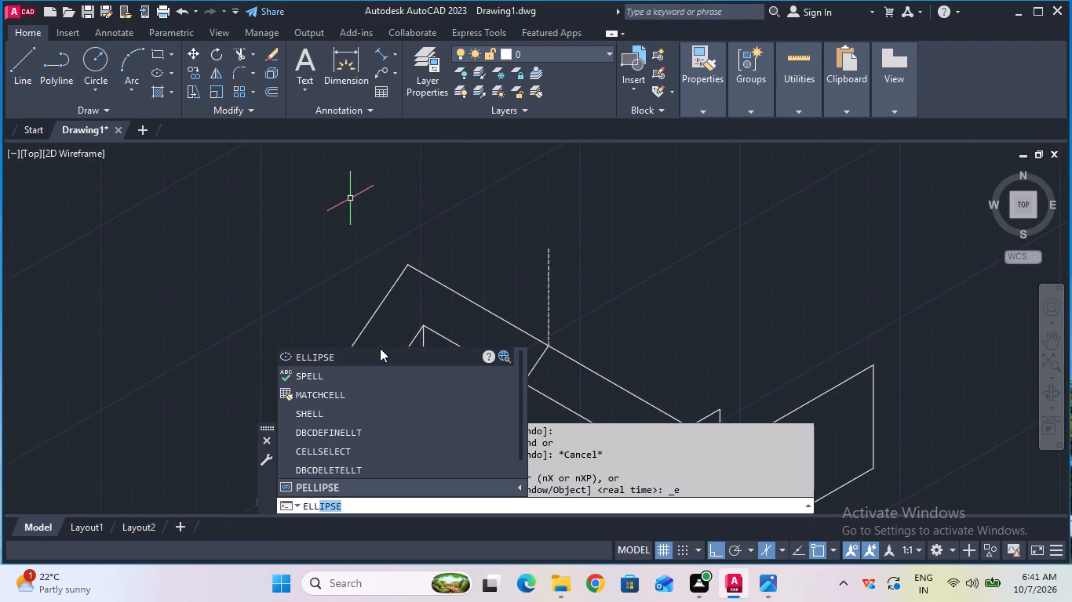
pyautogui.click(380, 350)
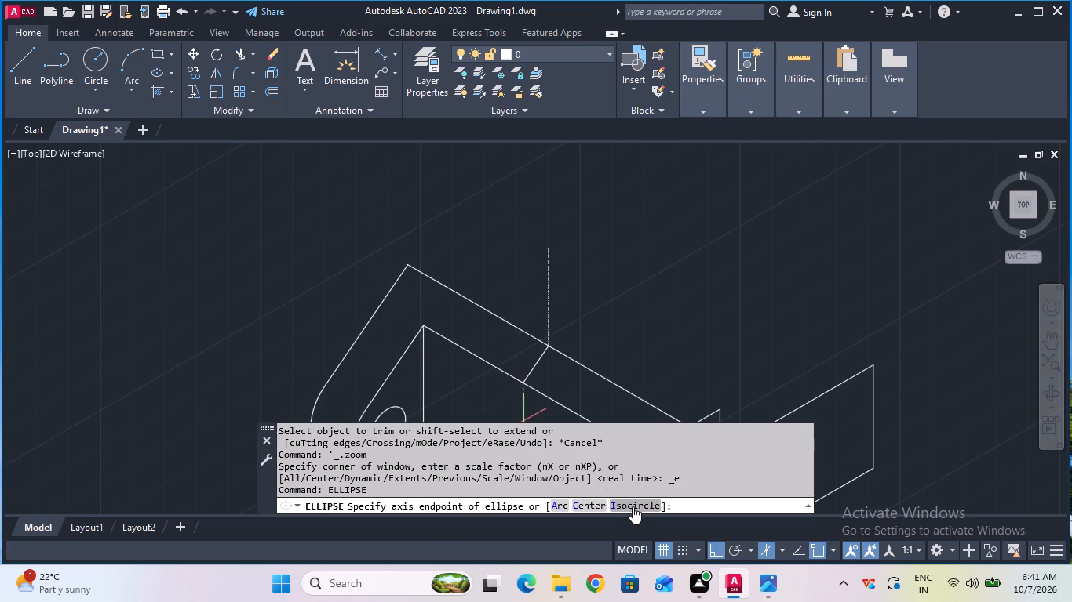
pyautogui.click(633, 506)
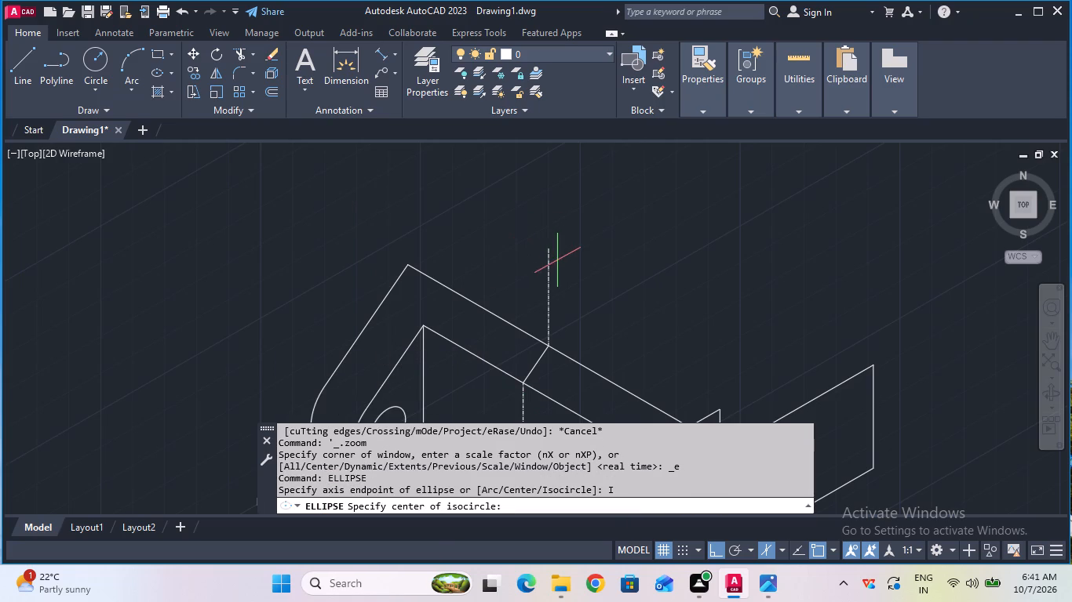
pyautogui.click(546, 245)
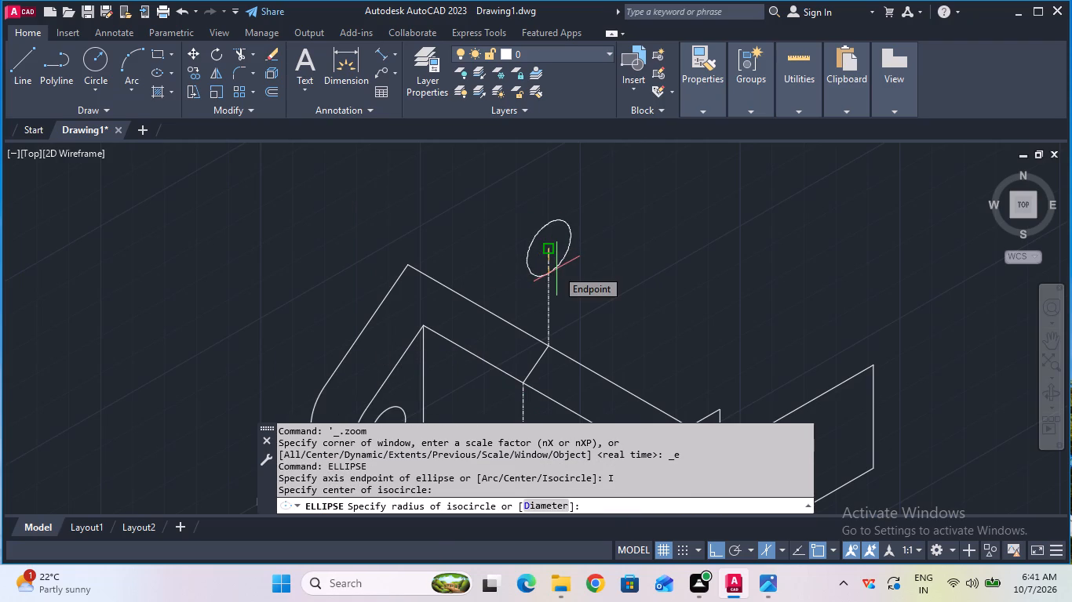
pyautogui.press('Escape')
# Set the current linetype to ByBlock and draw a 45 mm diameter isocircle on the left isoplane, centred on the upper vertical centreline's top end.
pyautogui.doubleClick(686, 102)
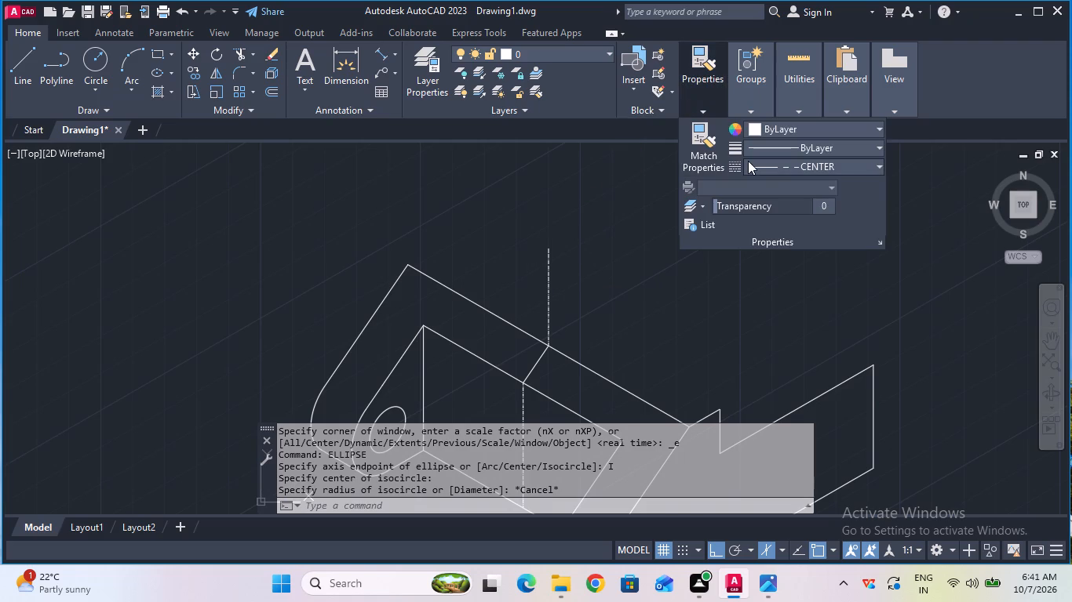
pyautogui.click(748, 161)
pyautogui.click(769, 199)
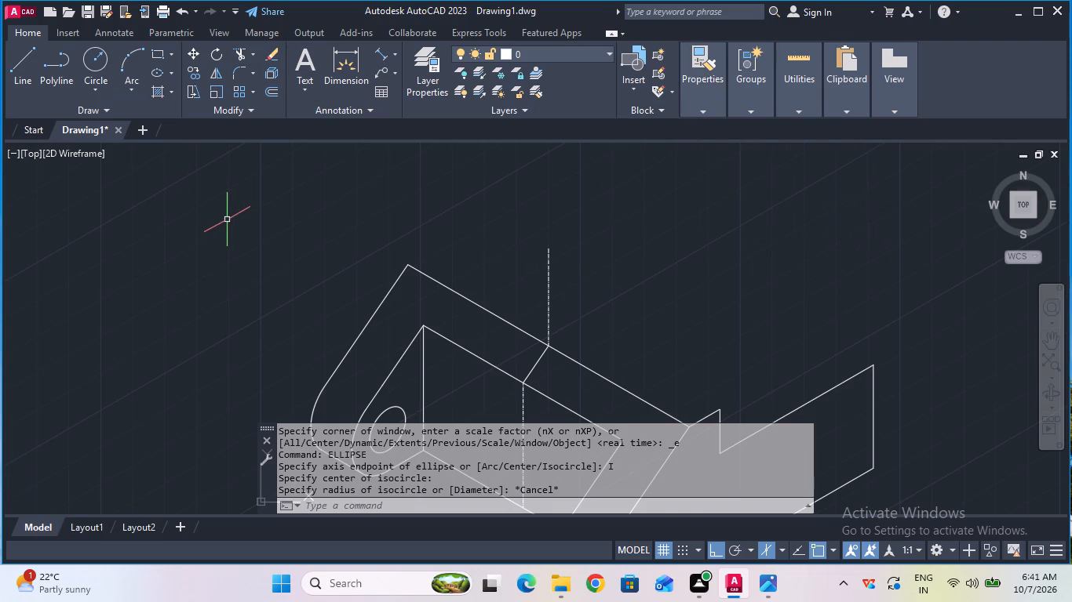
pyautogui.press('e')
pyautogui.write('ll')
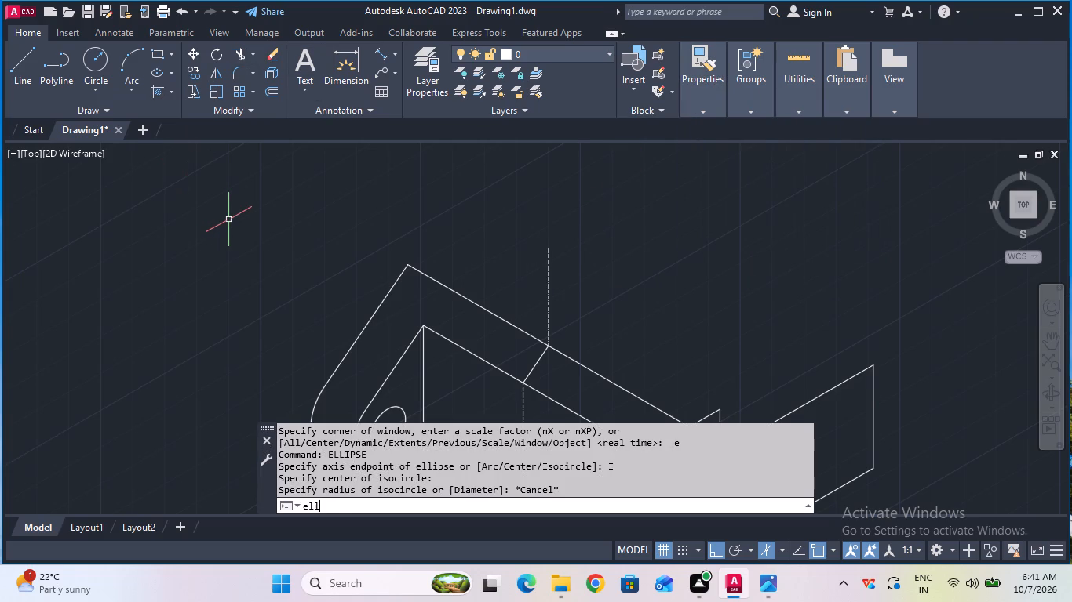
pyautogui.click(373, 347)
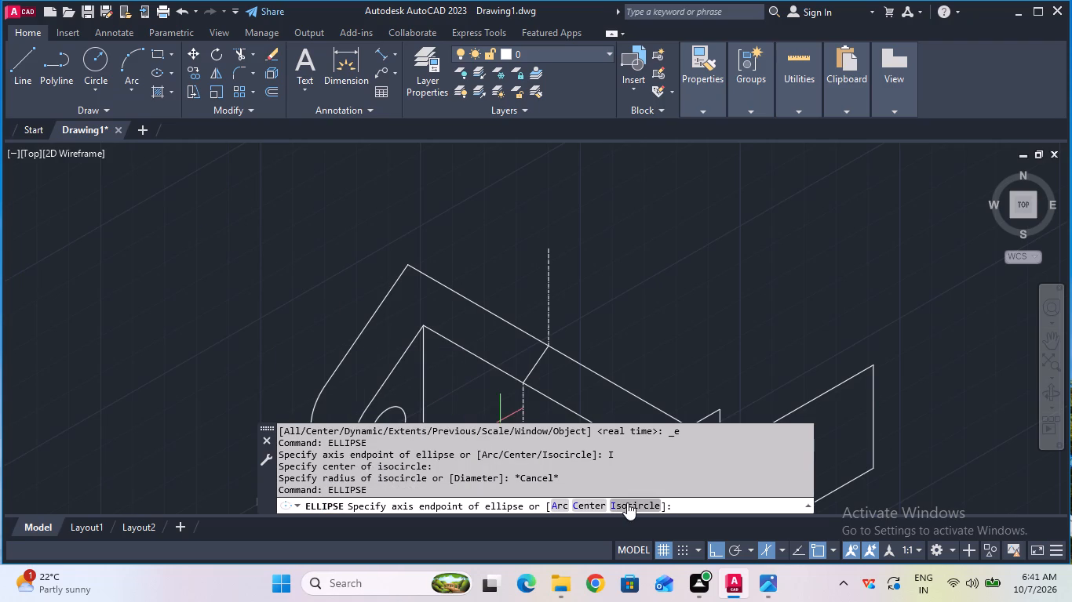
pyautogui.click(627, 502)
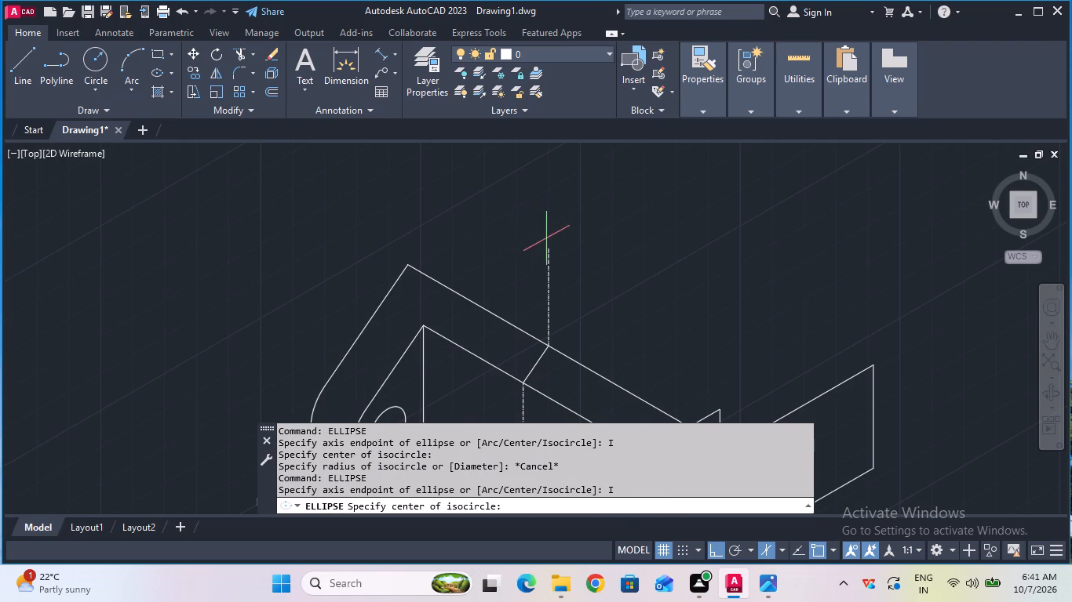
pyautogui.click(548, 244)
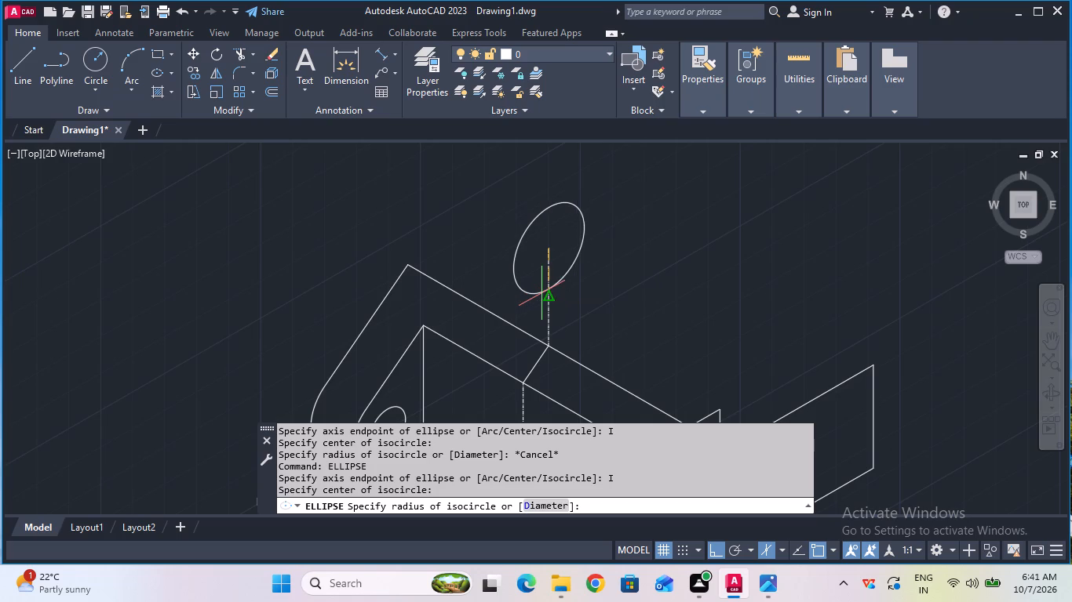
pyautogui.press('F5')
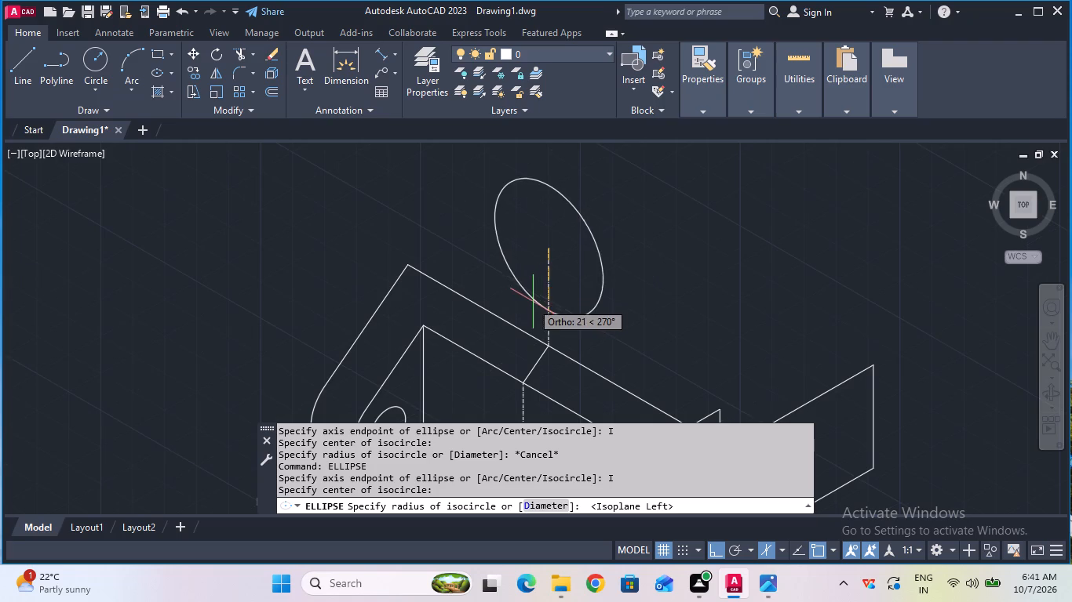
pyautogui.doubleClick(549, 500)
pyautogui.write('45')
pyautogui.press('Return')
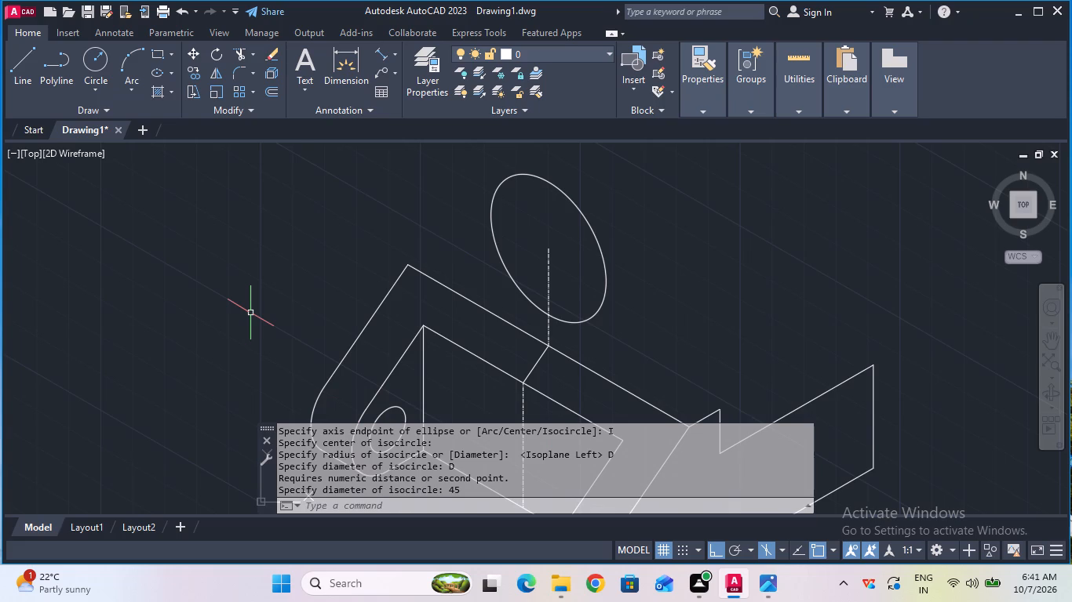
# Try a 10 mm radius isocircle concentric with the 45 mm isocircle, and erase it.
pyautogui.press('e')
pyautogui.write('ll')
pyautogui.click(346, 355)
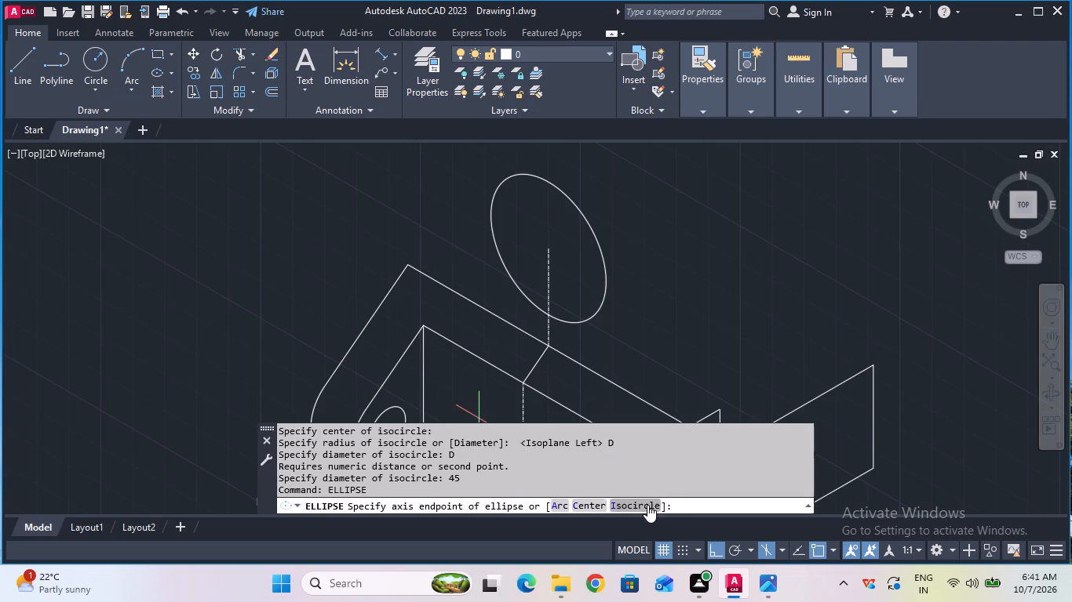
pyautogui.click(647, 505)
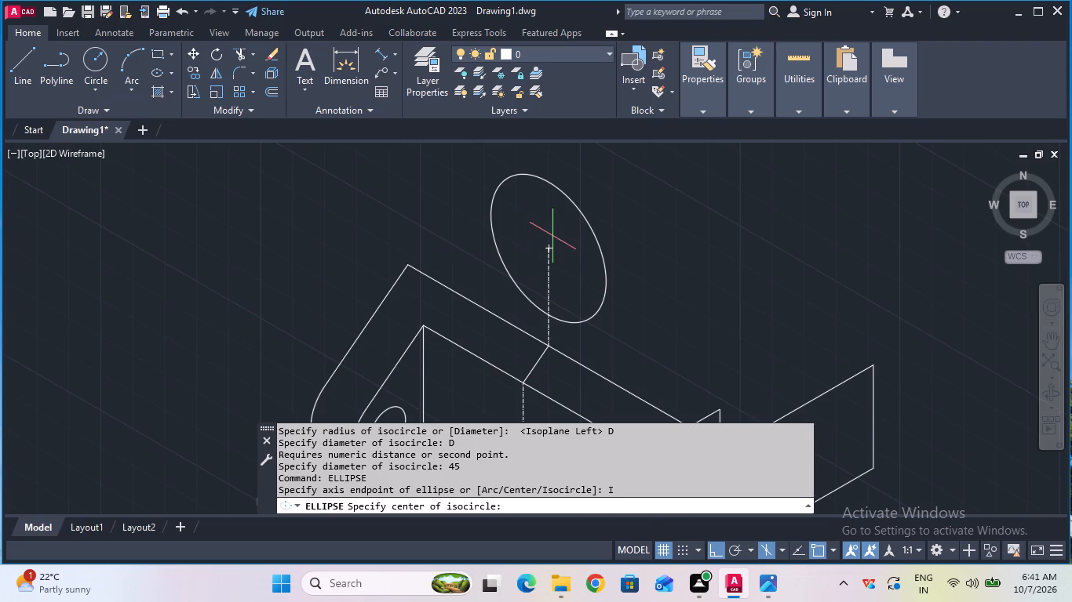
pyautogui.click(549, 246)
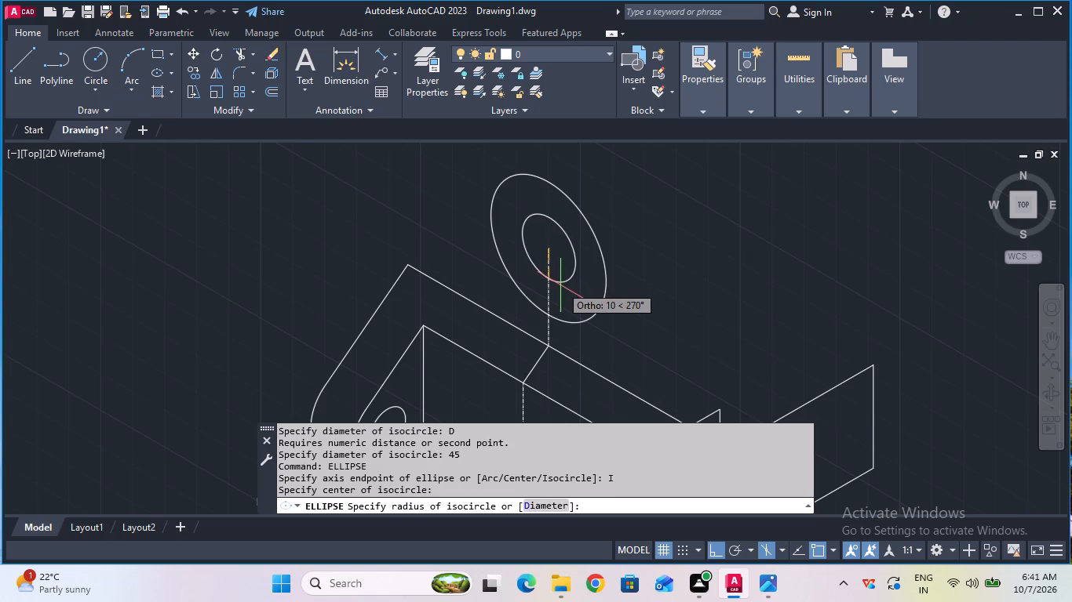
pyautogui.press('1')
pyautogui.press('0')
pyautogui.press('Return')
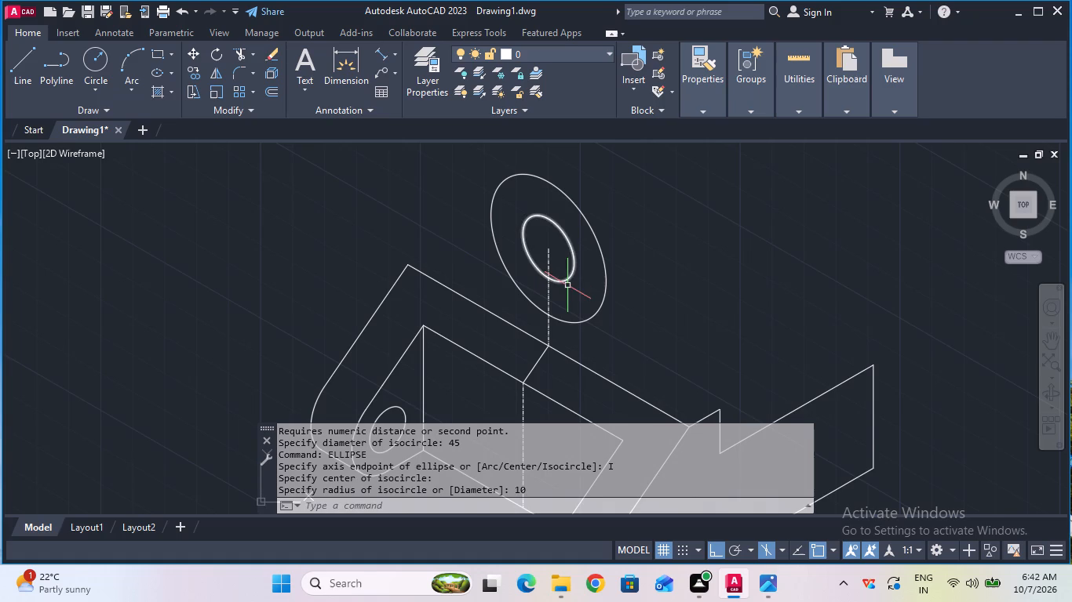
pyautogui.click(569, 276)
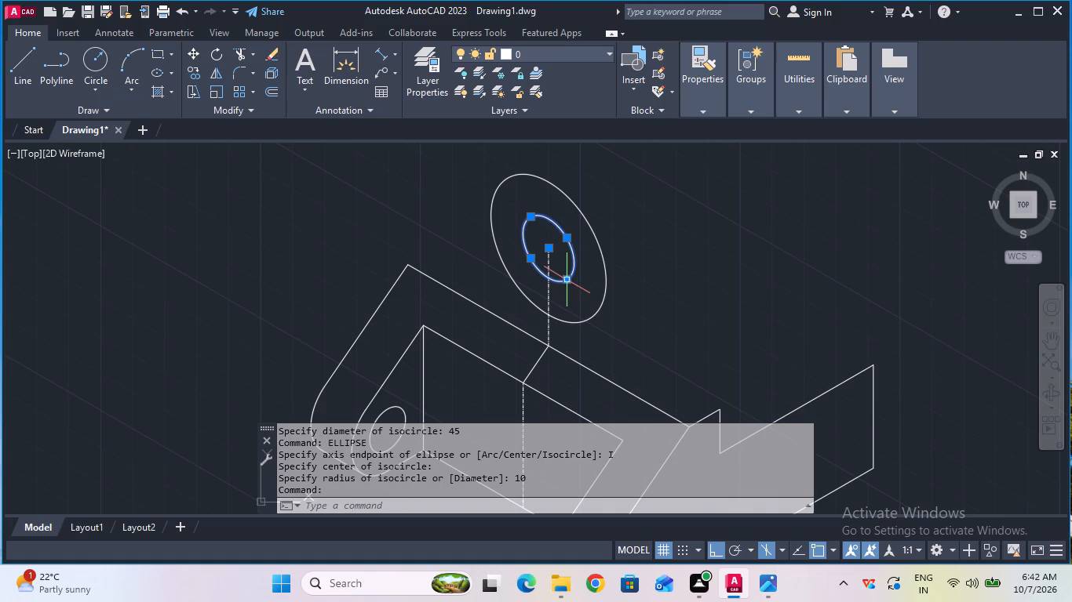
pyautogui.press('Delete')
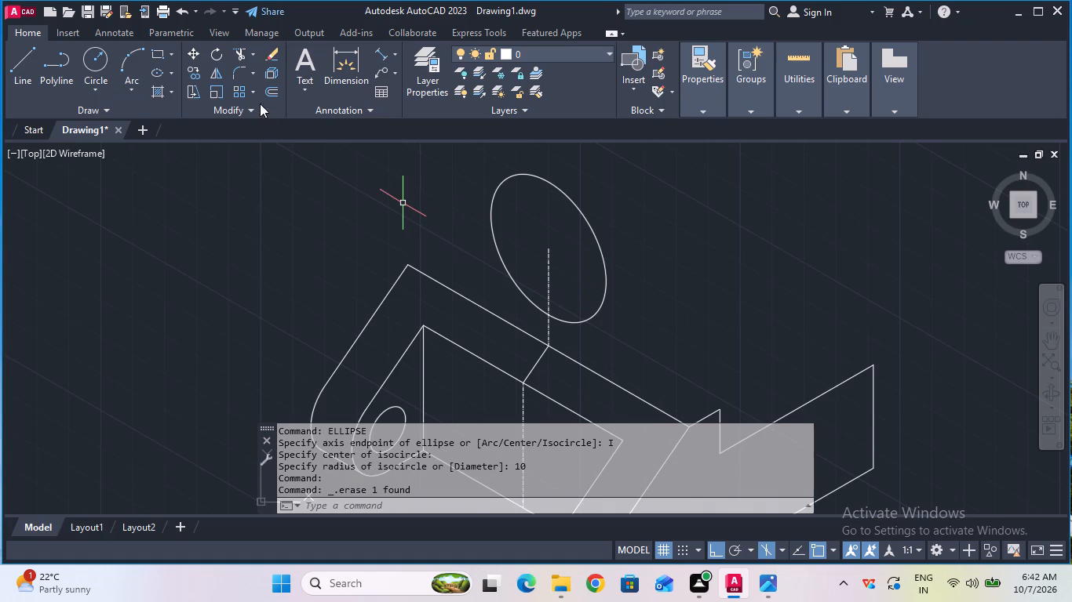
# Copy the 45 mm isocircle 8 mm along the 210° direction from its centre, using the top isoplane.
pyautogui.click(191, 73)
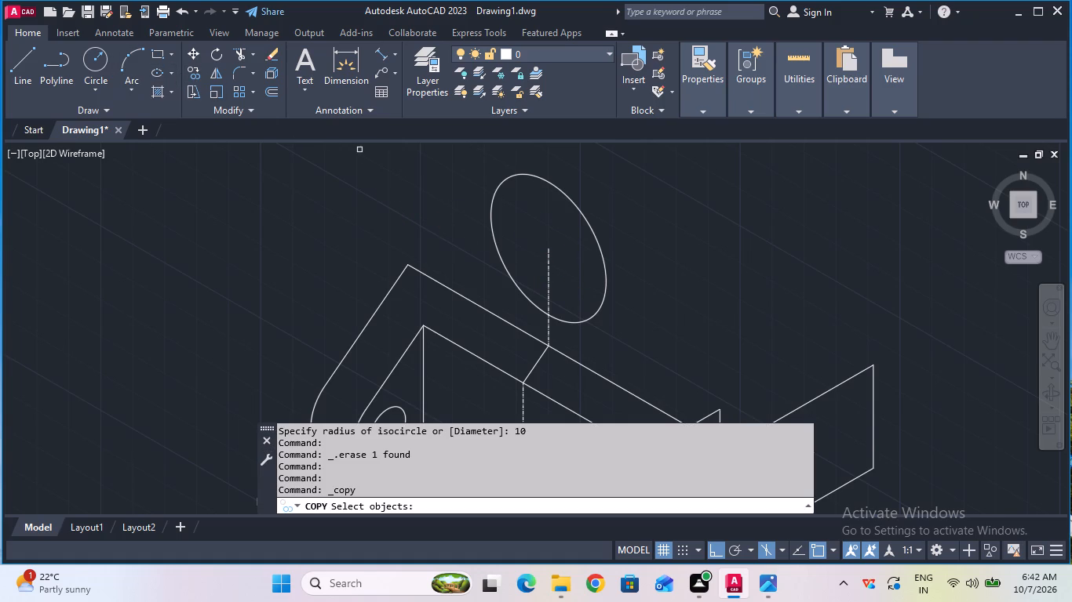
pyautogui.click(562, 191)
pyautogui.press('Return')
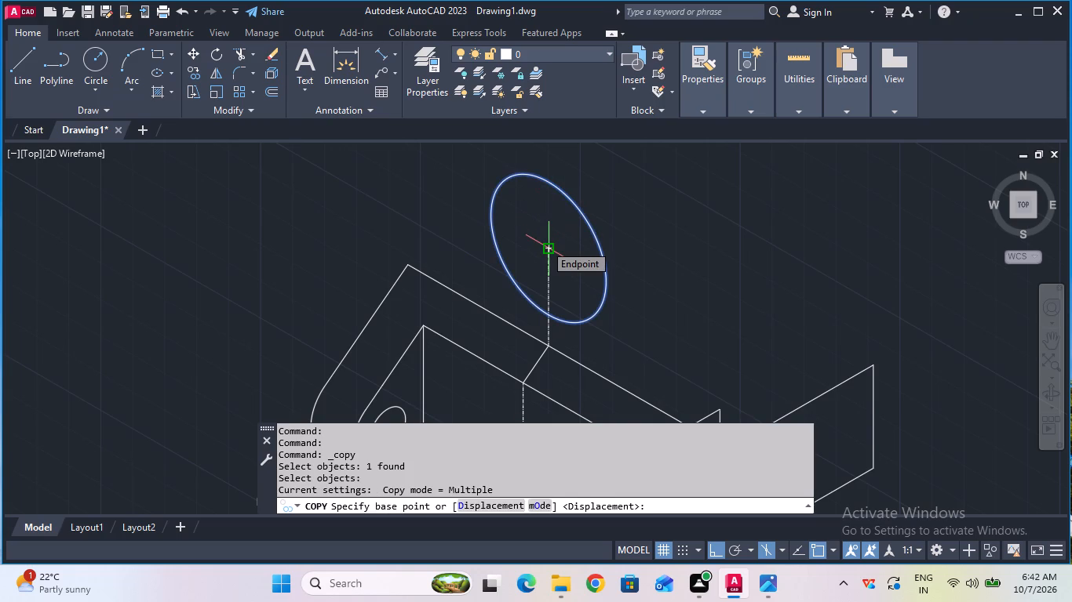
pyautogui.click(545, 244)
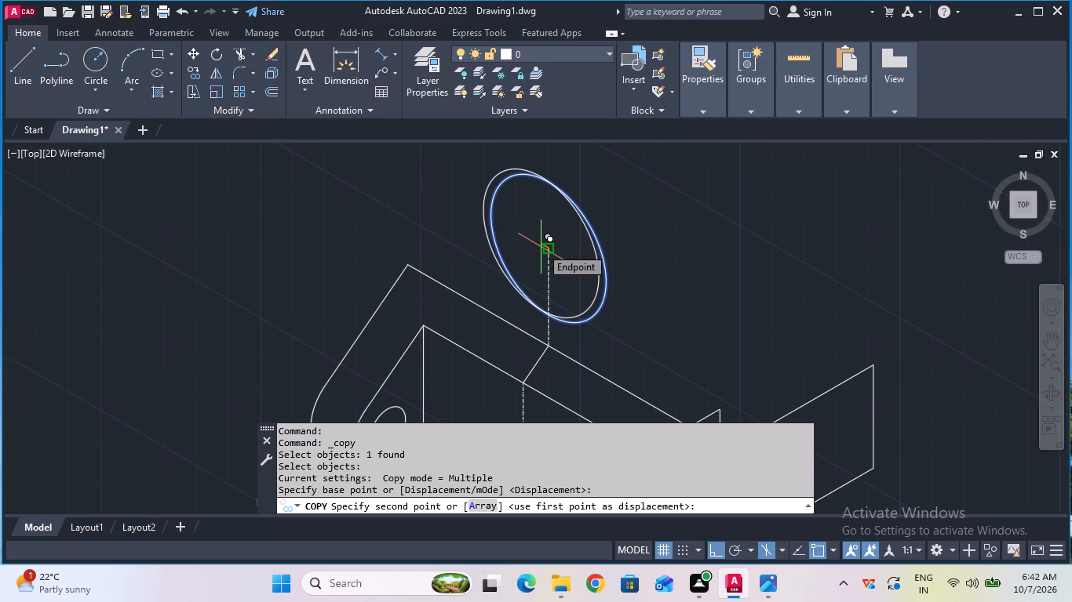
pyautogui.press('F5')
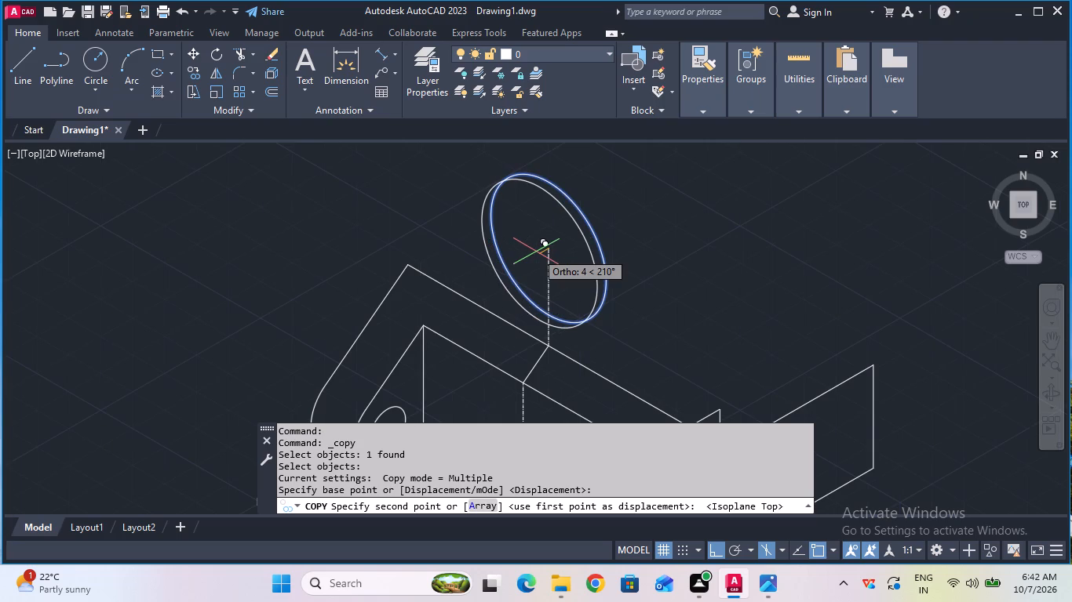
pyautogui.press('8')
pyautogui.press('Return')
pyautogui.press('Escape')
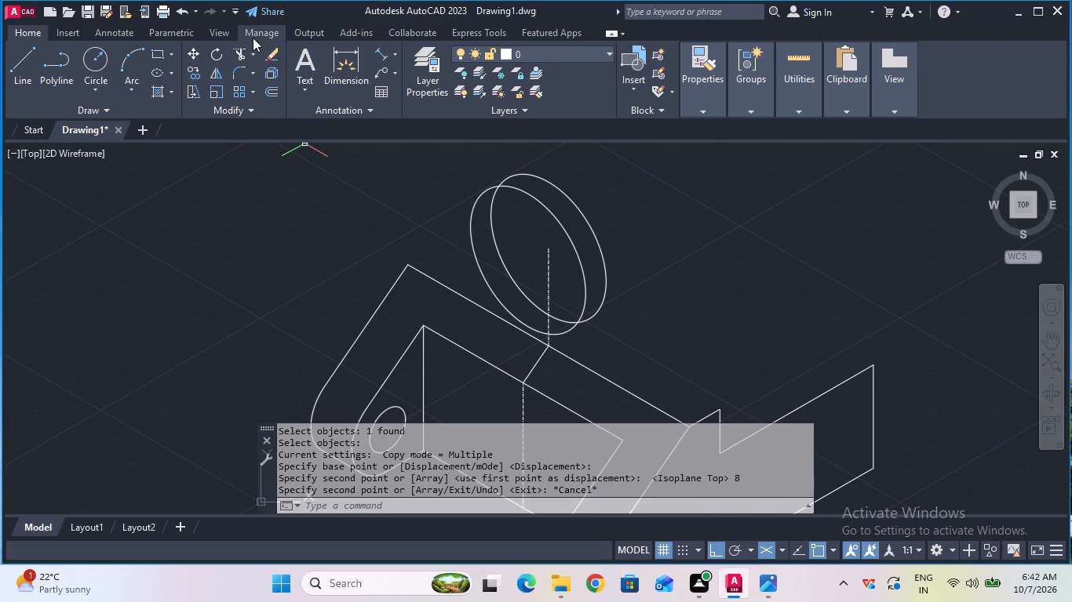
# Trim away the part of the upper vertical centreline inside the original 45 mm isocircle.
pyautogui.click(235, 58)
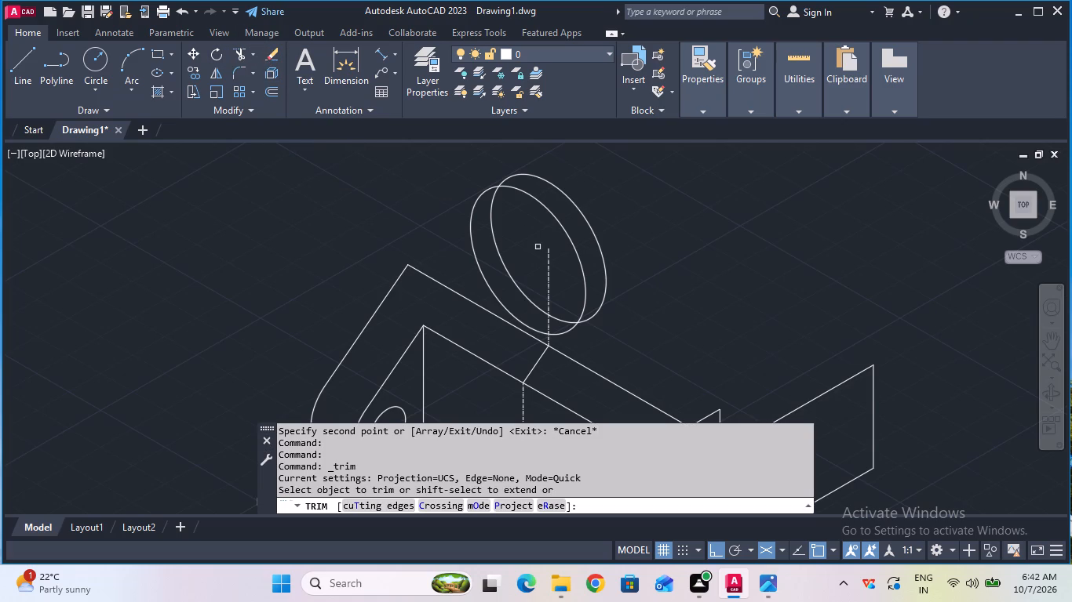
pyautogui.click(546, 267)
pyautogui.click(545, 323)
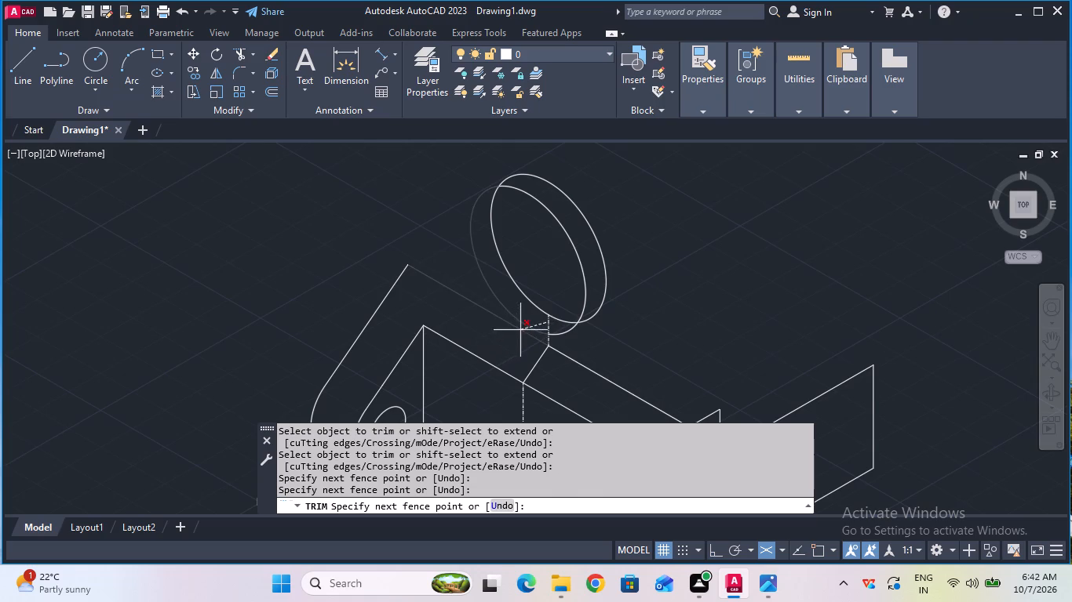
pyautogui.press('Escape')
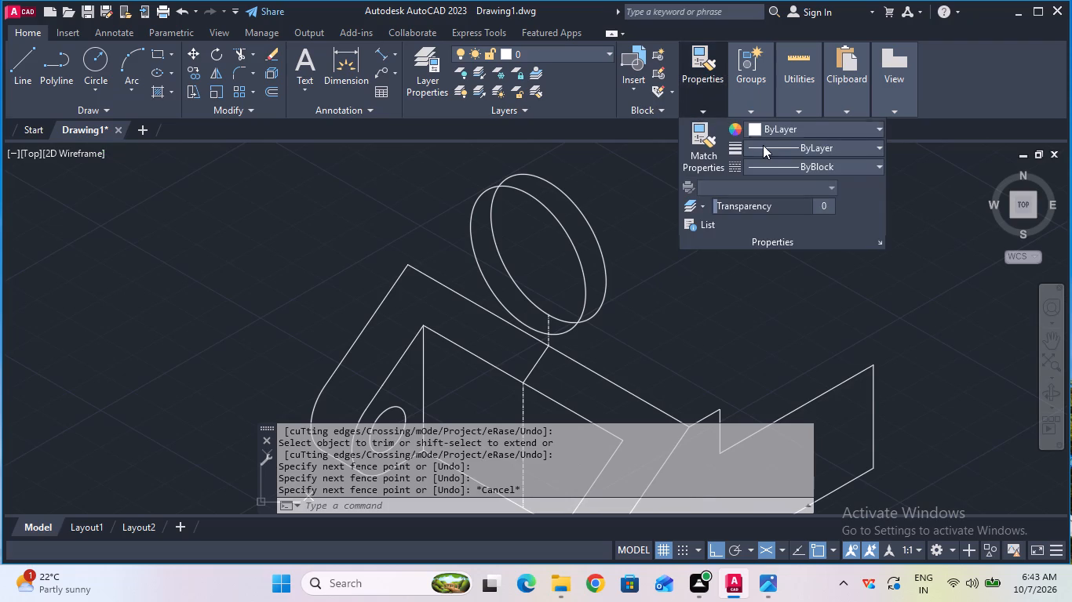
# Set the current linetype to CENTER and draw an 8 mm line along 210° from the trimmed upper vertical centreline's top end.
pyautogui.click(769, 160)
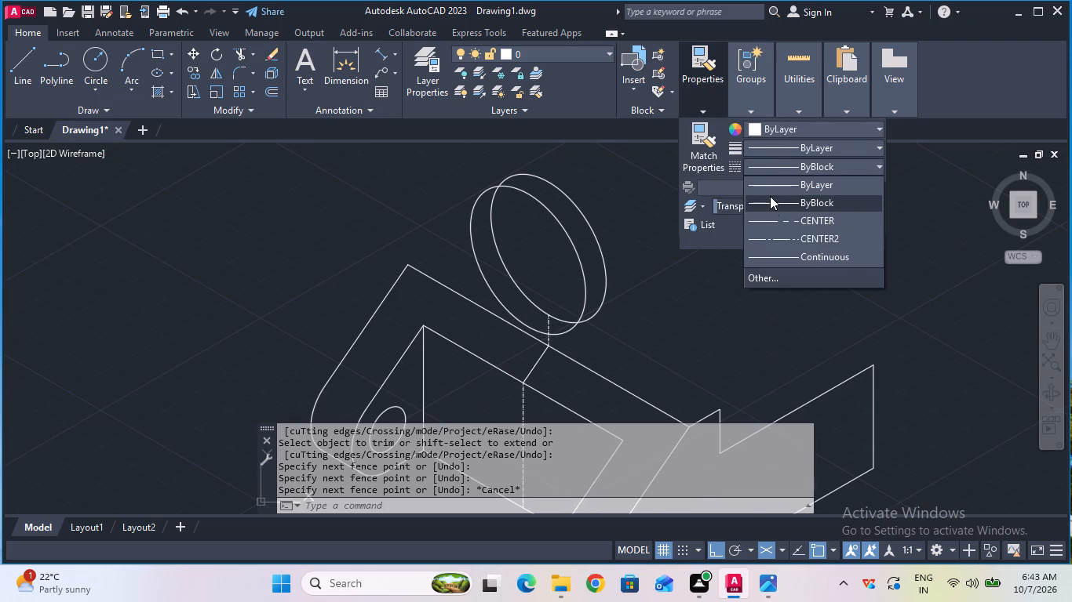
pyautogui.click(771, 220)
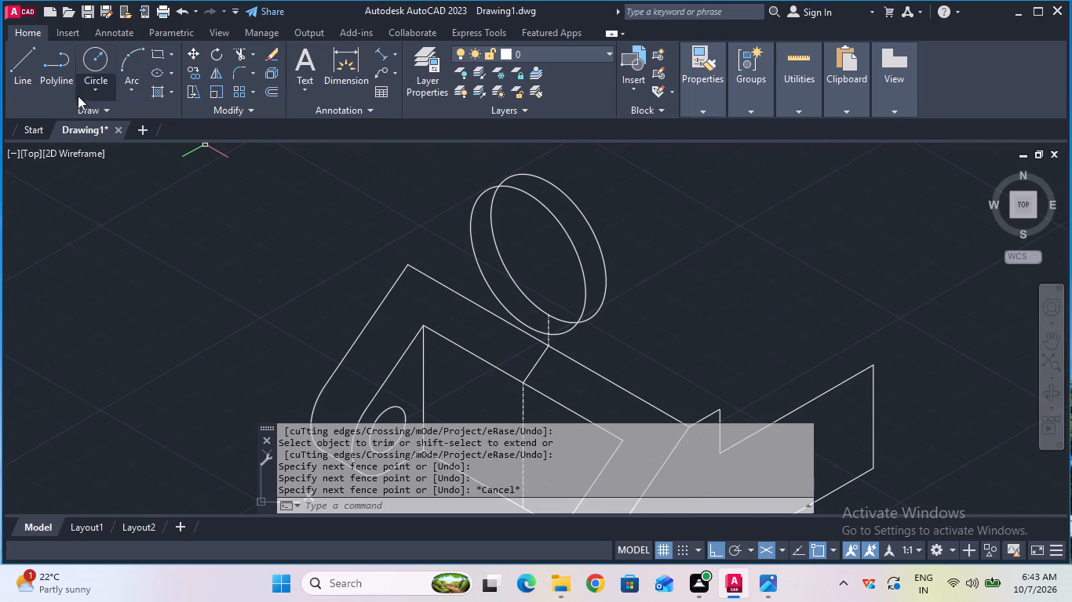
pyautogui.click(20, 82)
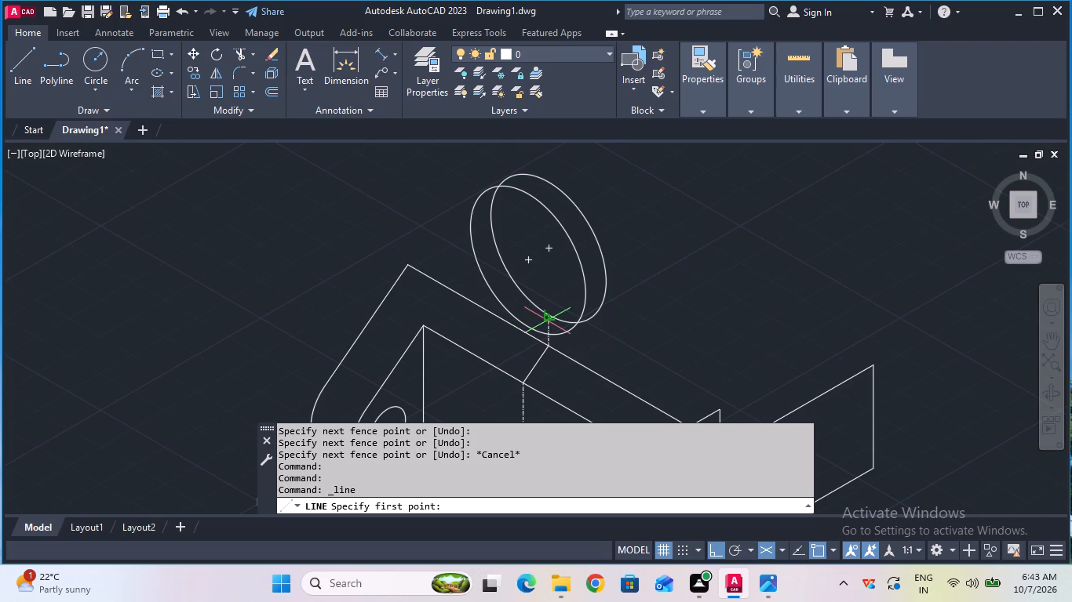
pyautogui.click(548, 320)
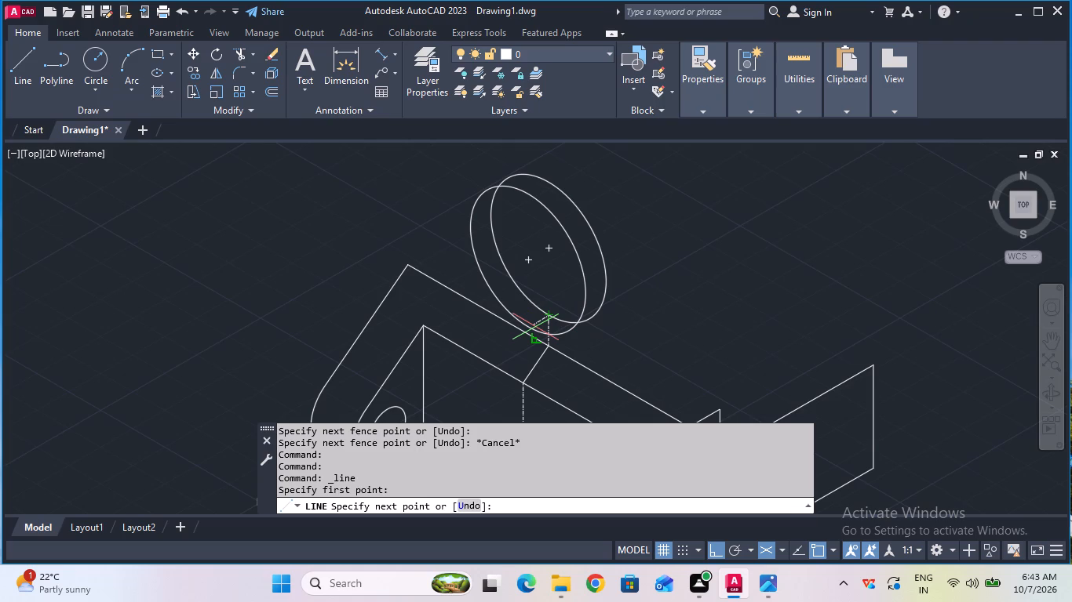
pyautogui.press('8')
pyautogui.press('Return')
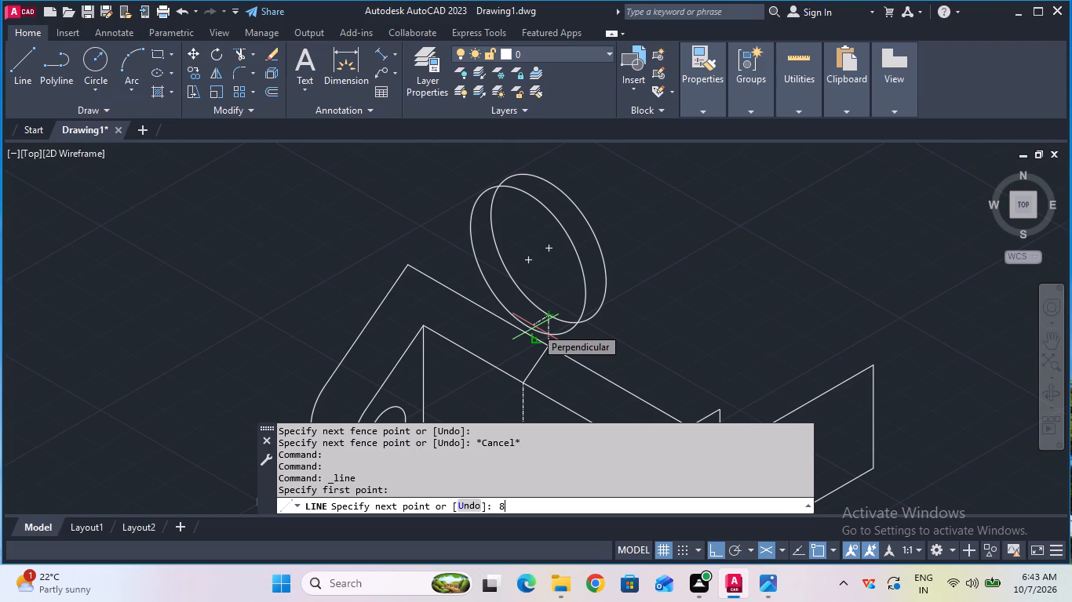
pyautogui.press('Escape')
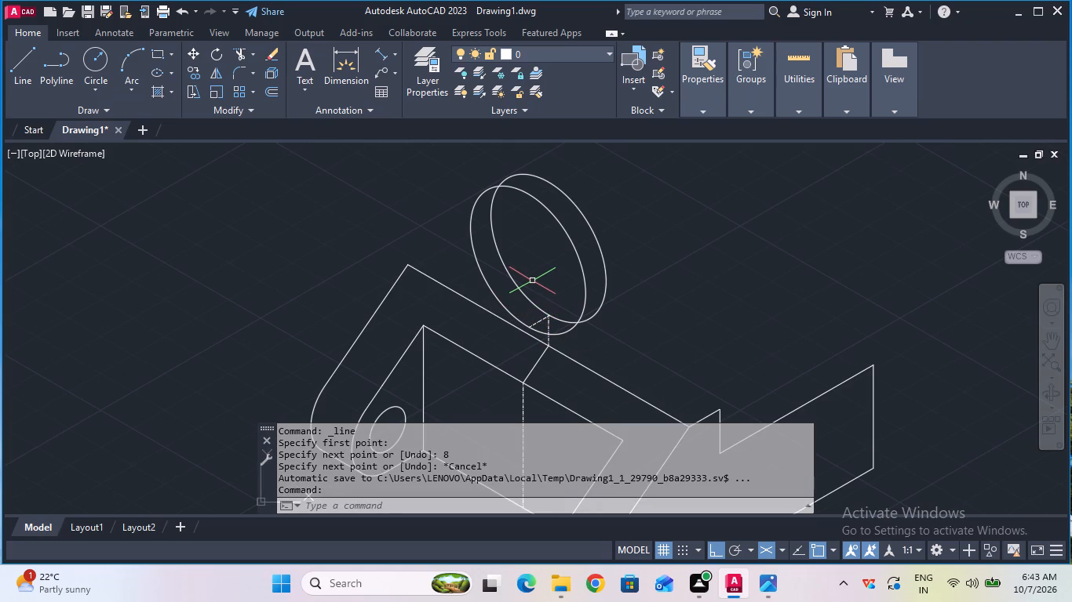
# Draw a 45 mm vertical centreline up across the front isocircle from the 8 mm line's free end, using the right isoplane.
pyautogui.click(16, 55)
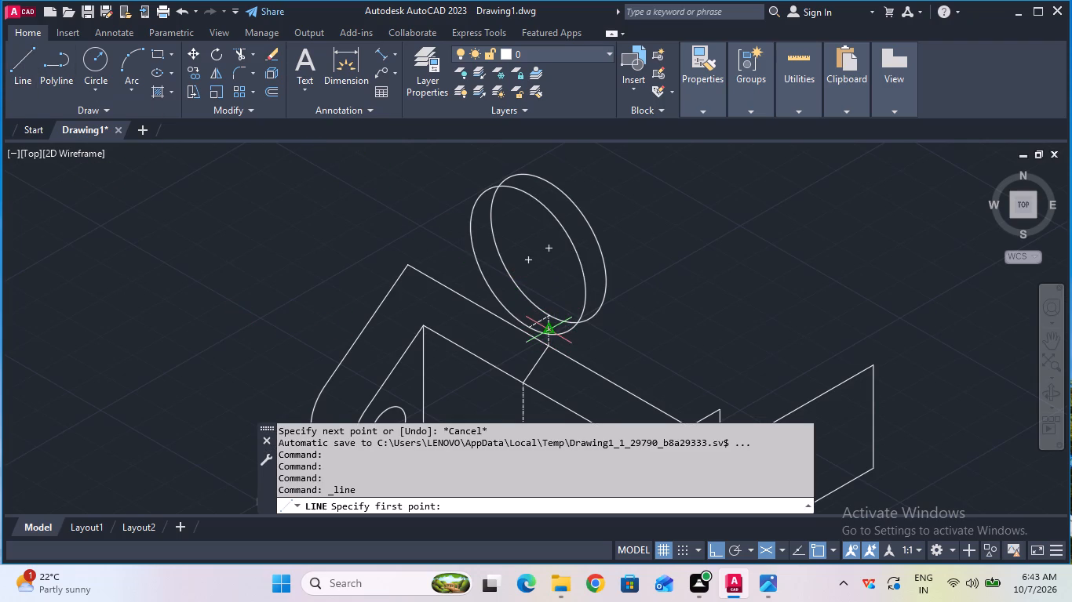
pyautogui.click(531, 332)
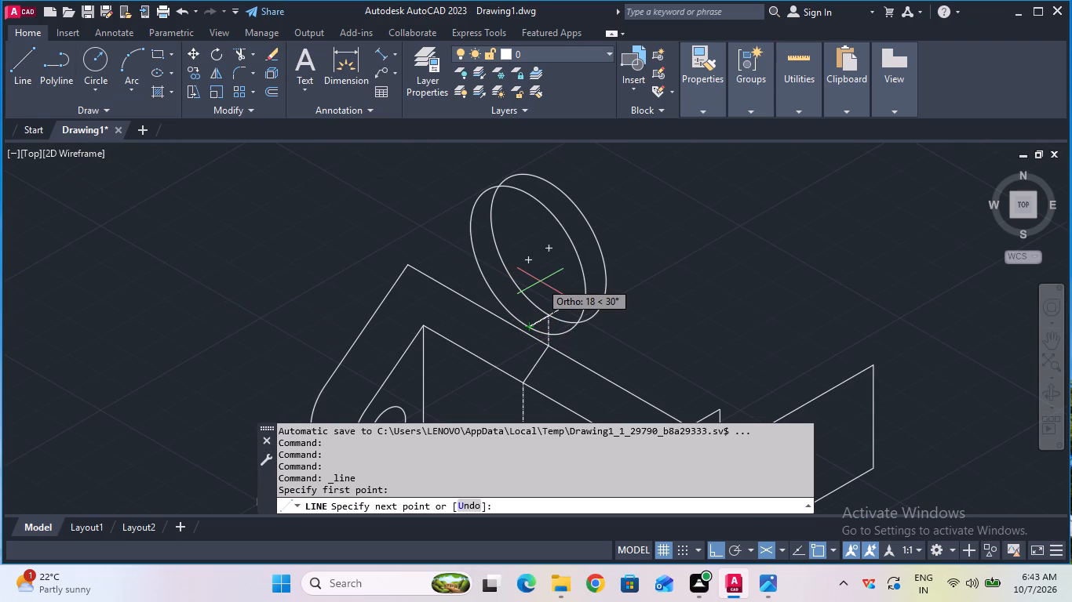
pyautogui.press('F5')
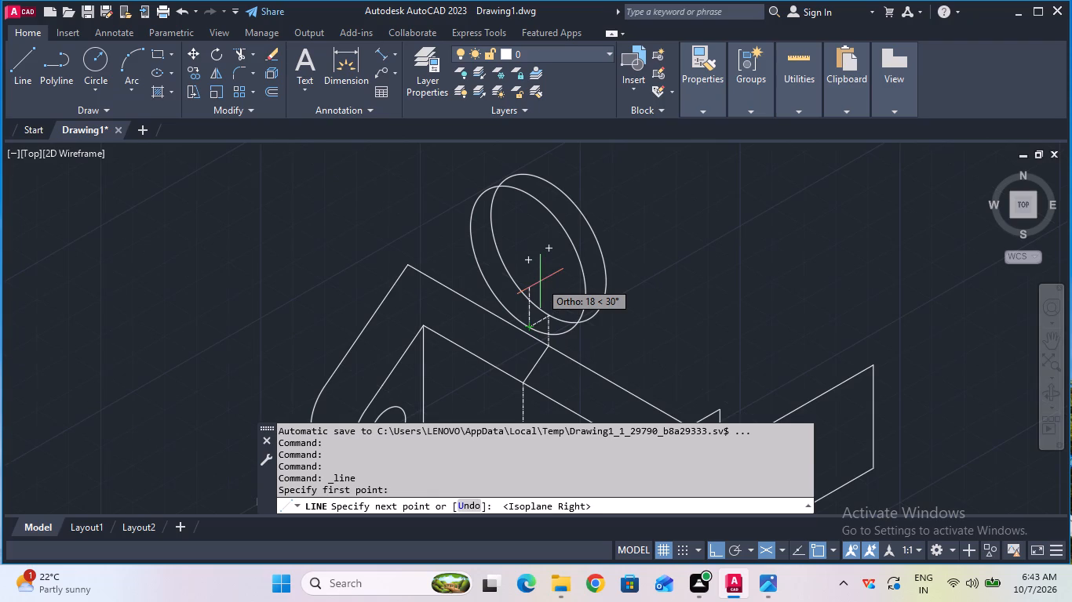
pyautogui.press('4')
pyautogui.press('5')
pyautogui.press('Return')
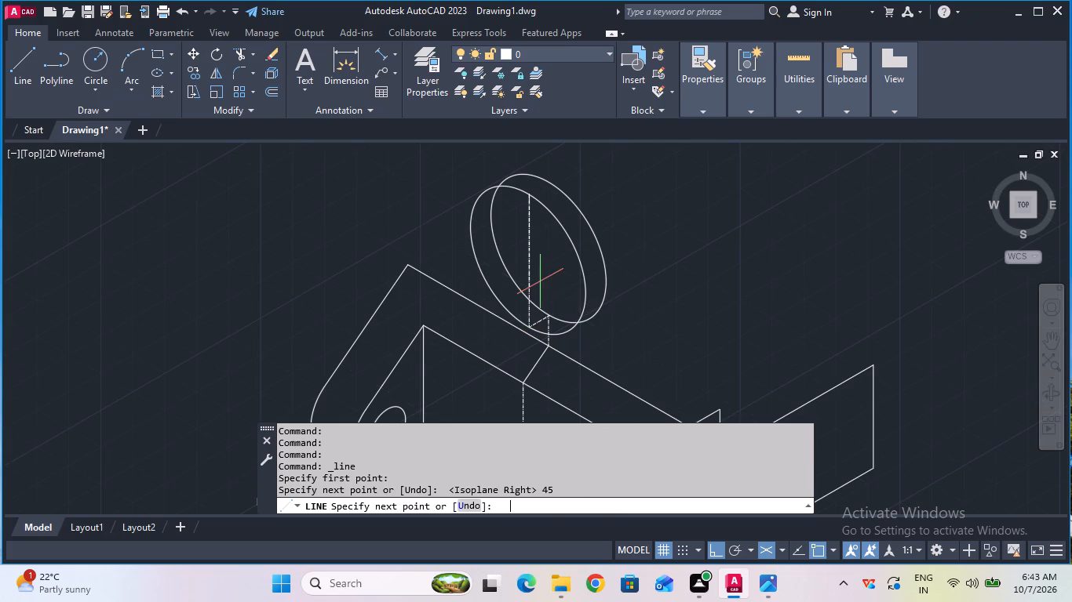
pyautogui.press('Escape')
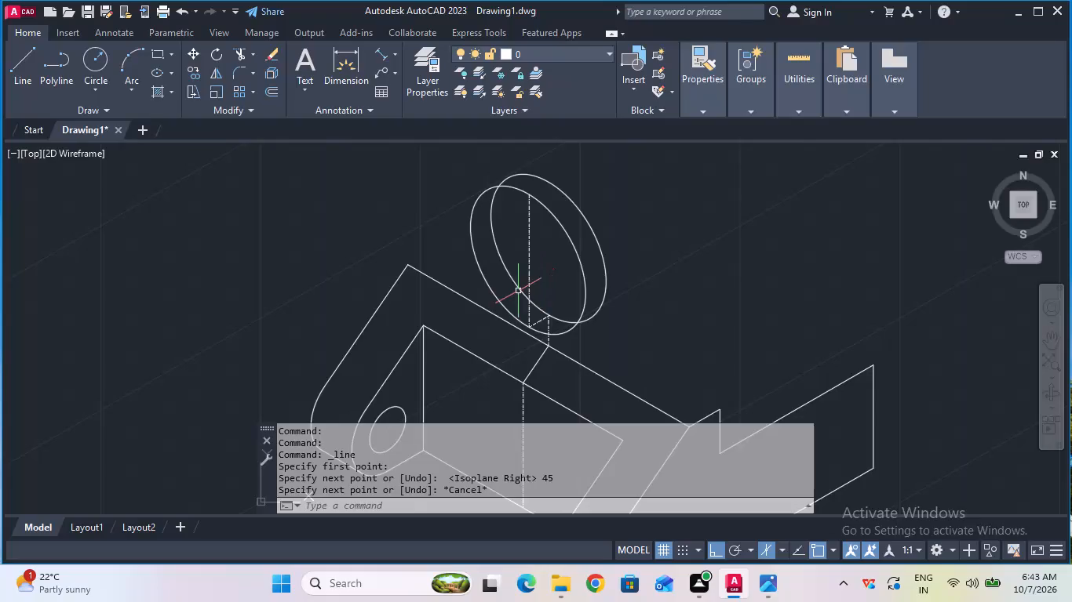
# Trim away the portions of the rear 45 mm isocircle that lie inside the front isocircle.
pyautogui.click(239, 53)
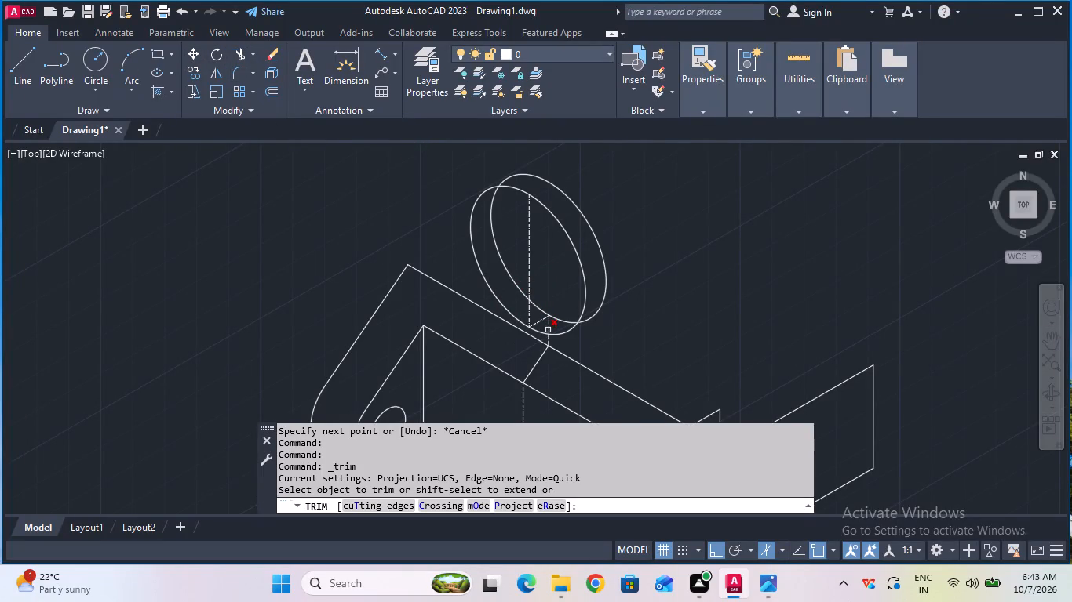
pyautogui.click(510, 275)
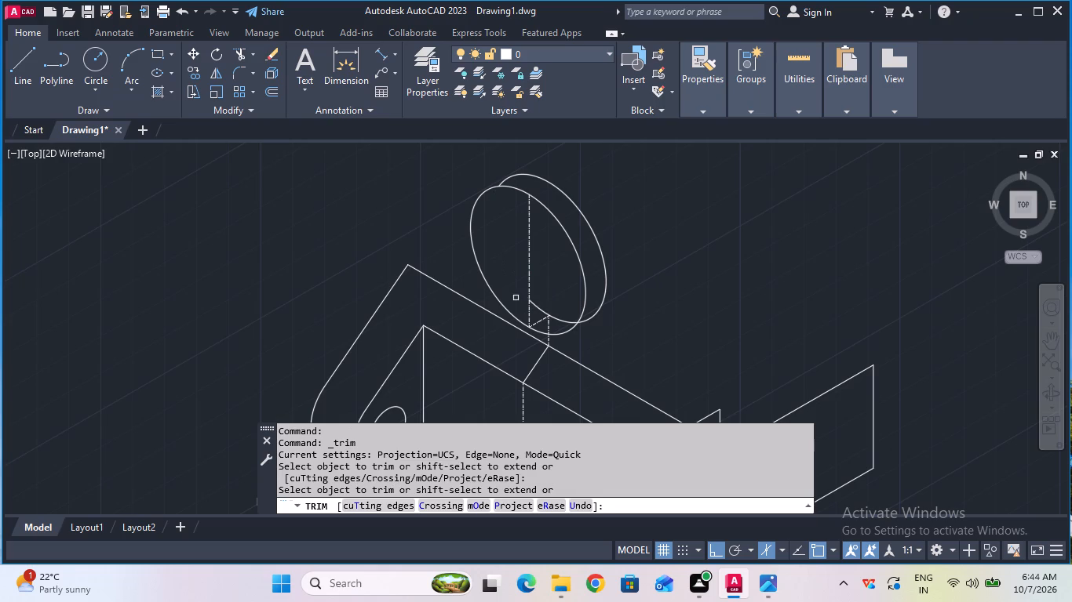
pyautogui.click(541, 306)
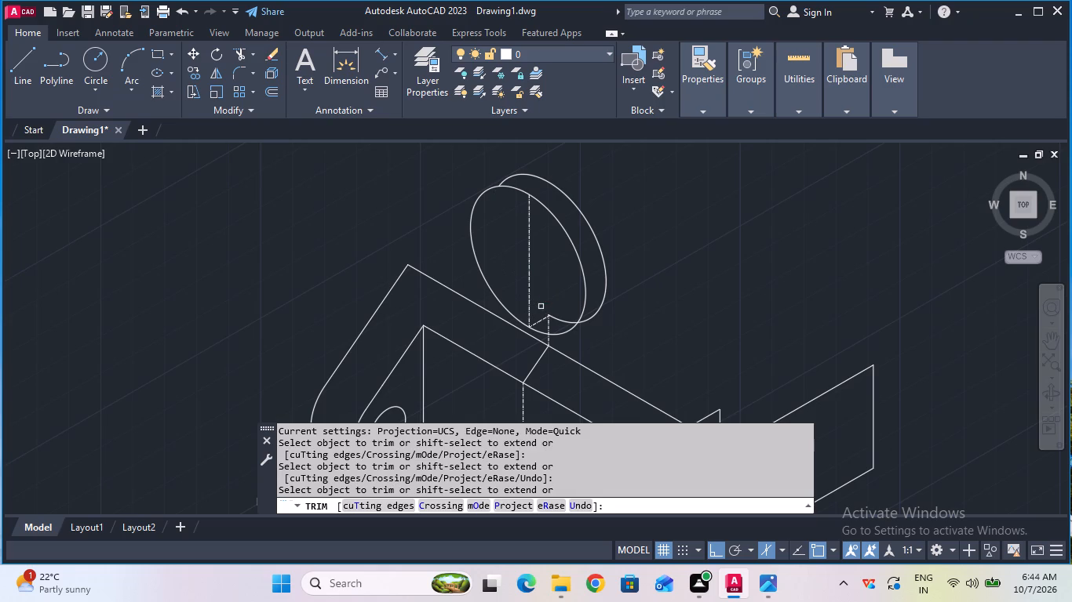
pyautogui.click(561, 321)
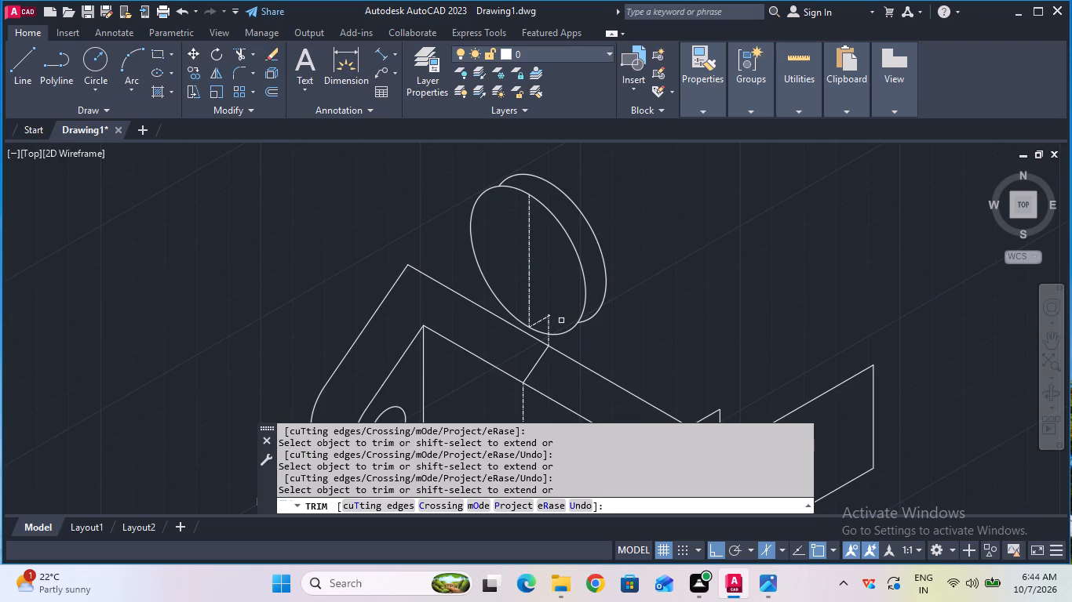
pyautogui.press('Escape')
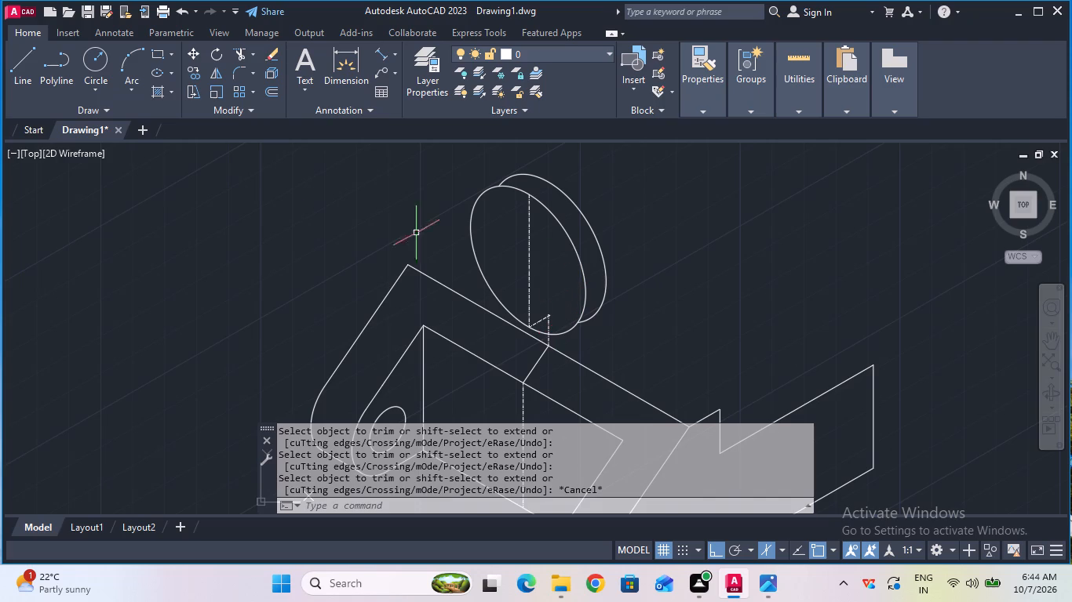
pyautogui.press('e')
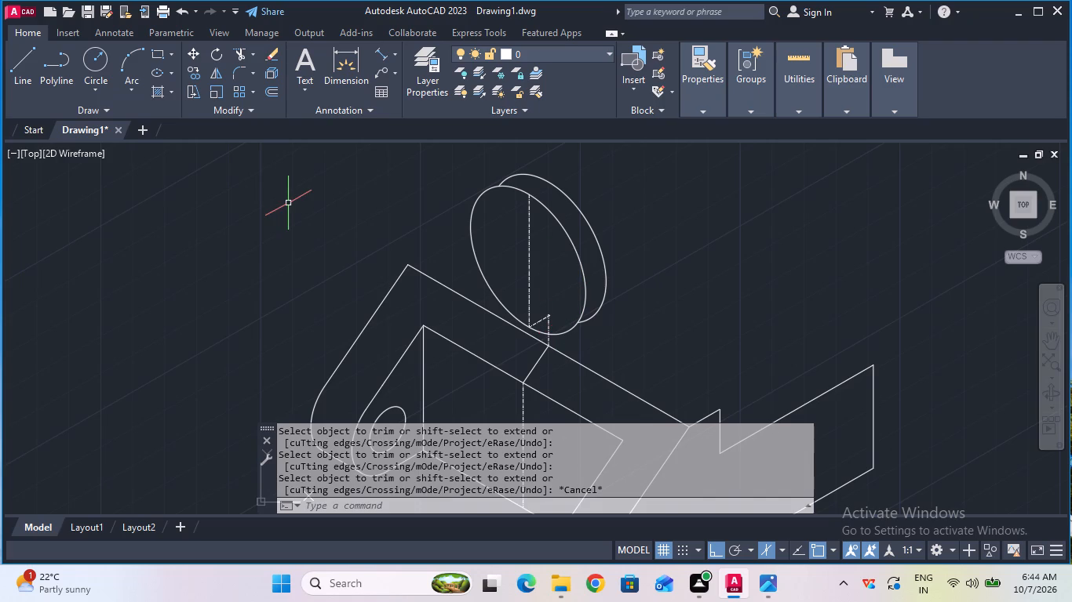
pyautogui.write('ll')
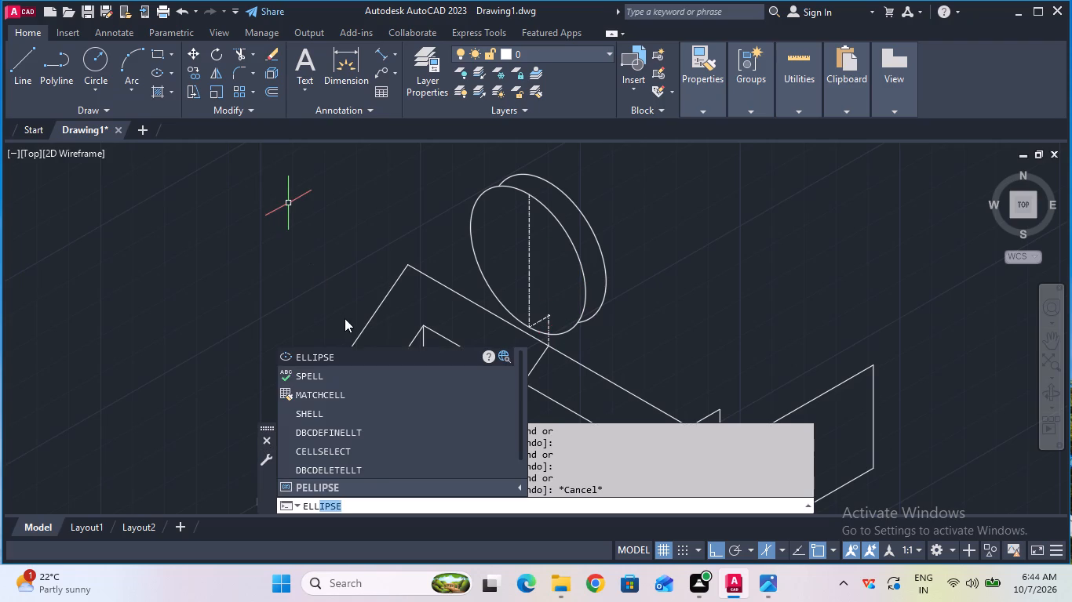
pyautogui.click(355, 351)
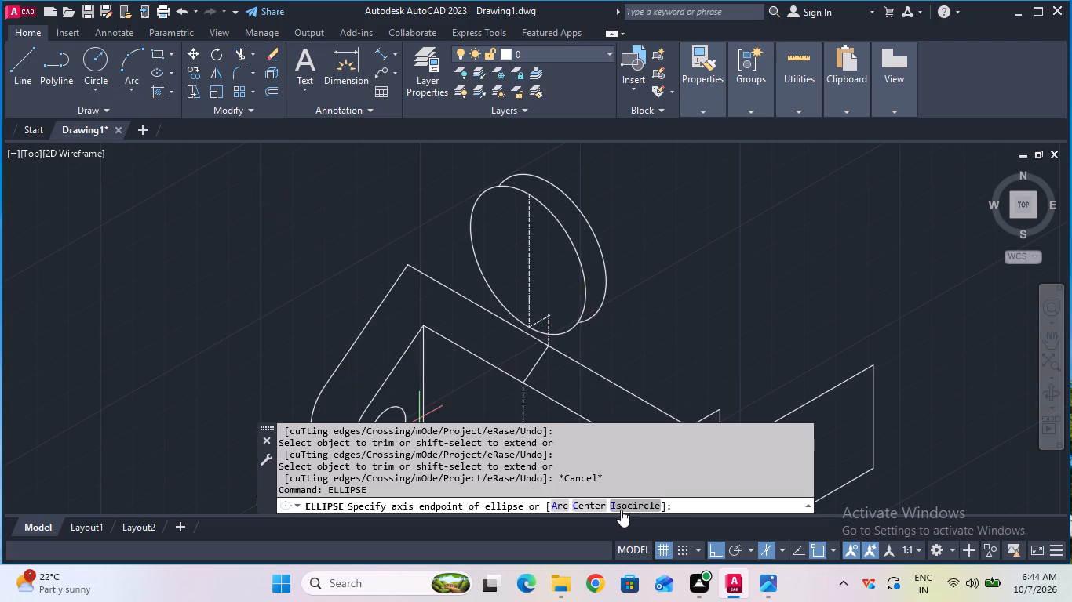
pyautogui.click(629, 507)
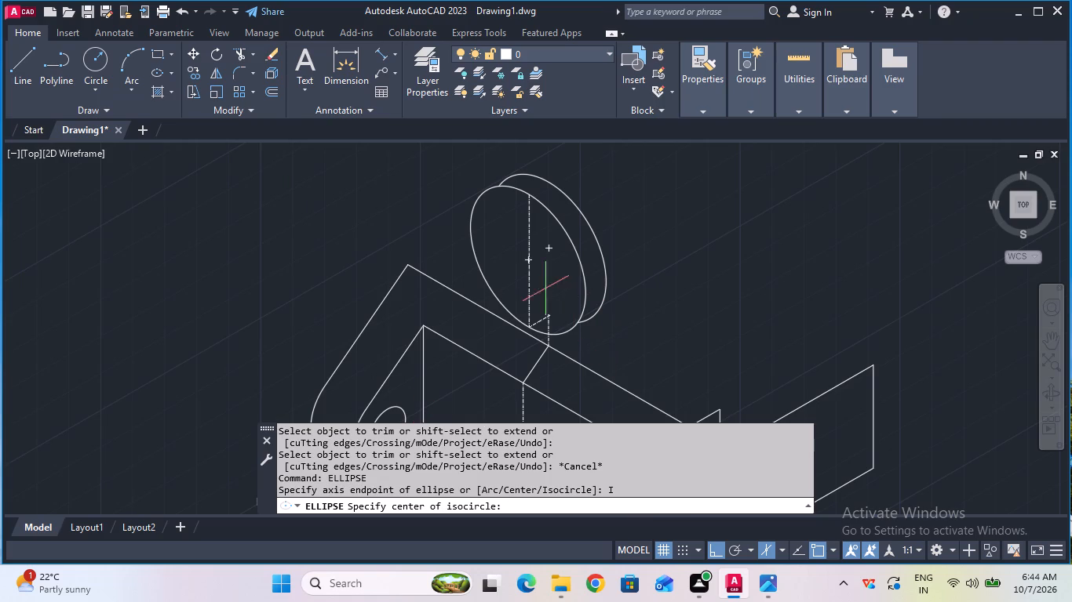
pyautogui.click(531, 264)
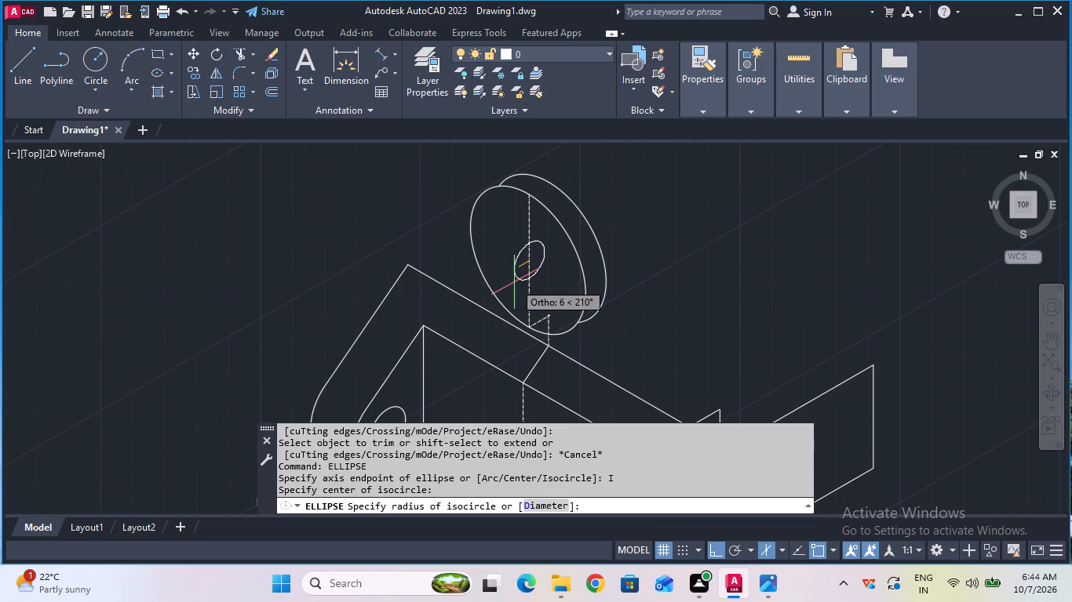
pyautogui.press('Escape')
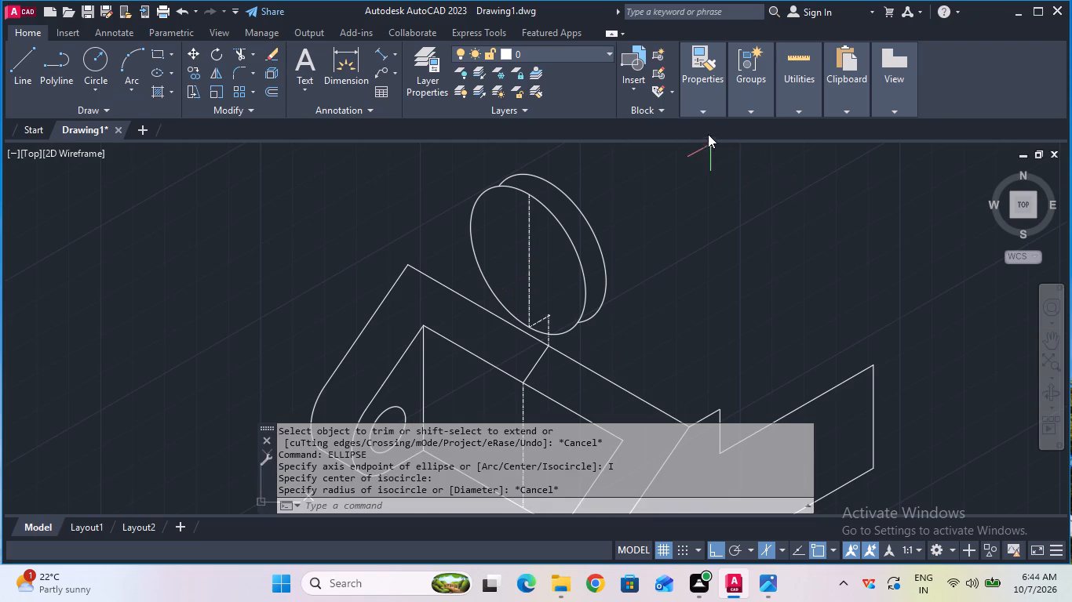
# Set the current linetype to ByBlock and draw a 10 mm radius isocircle on the left isoplane, concentric with the front 45 mm isocircle.
pyautogui.doubleClick(713, 114)
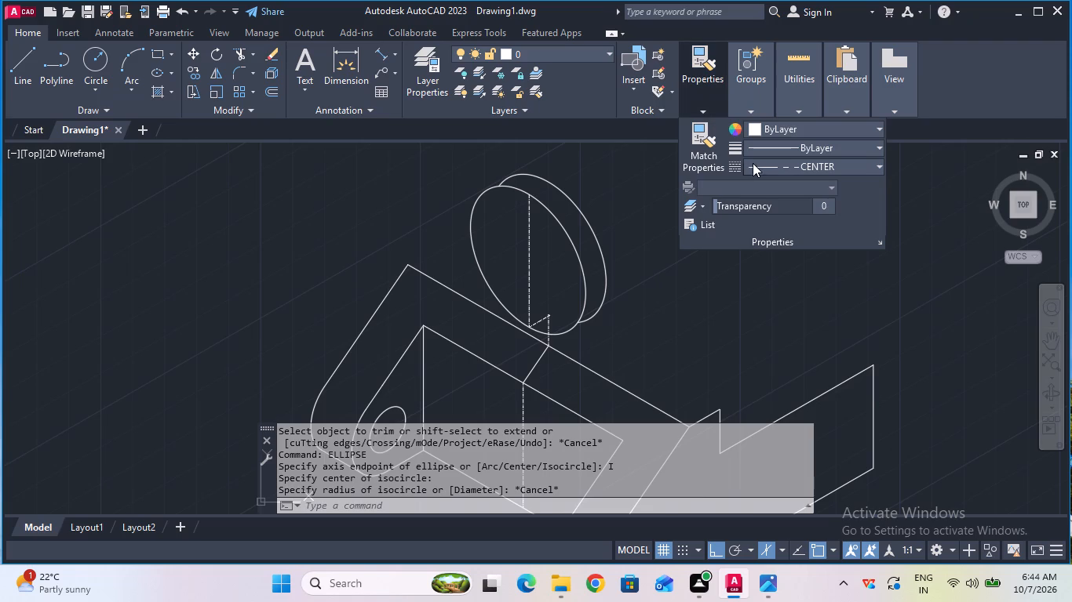
pyautogui.click(760, 163)
pyautogui.click(781, 204)
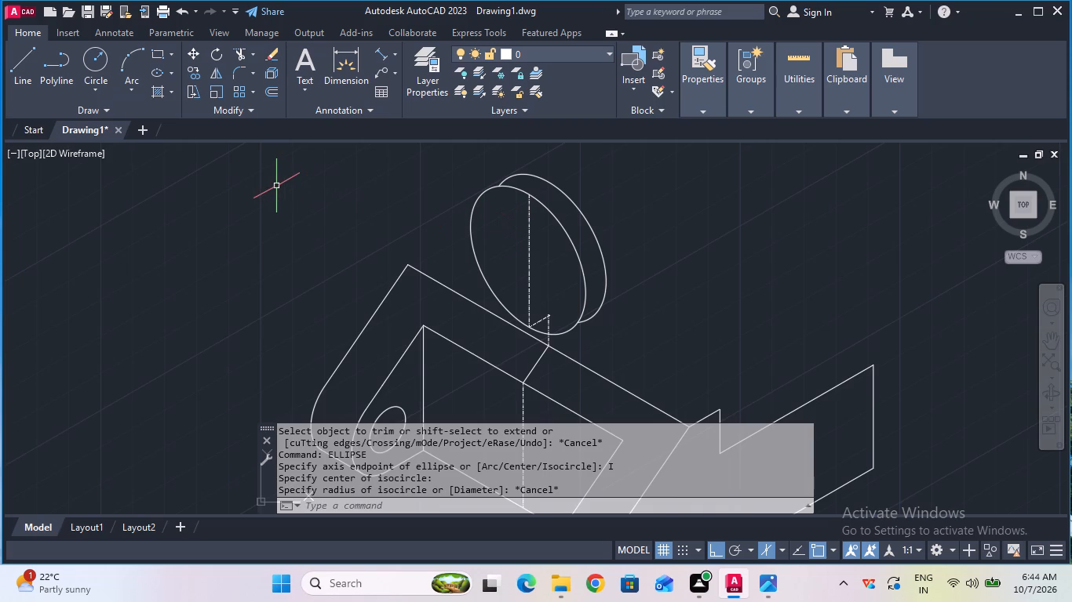
pyautogui.press('e')
pyautogui.write('ll')
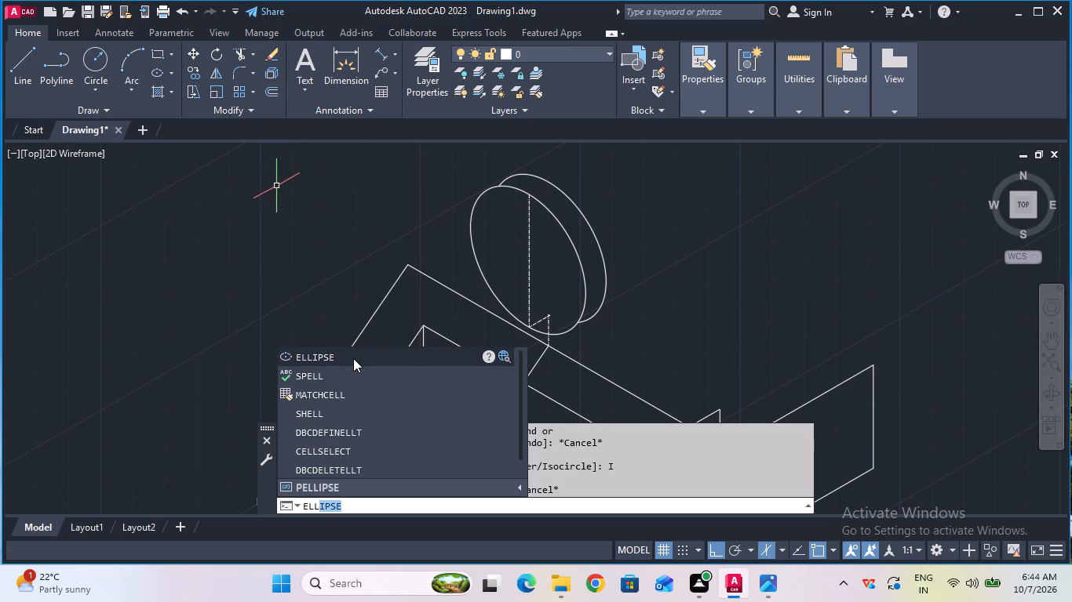
pyautogui.click(357, 353)
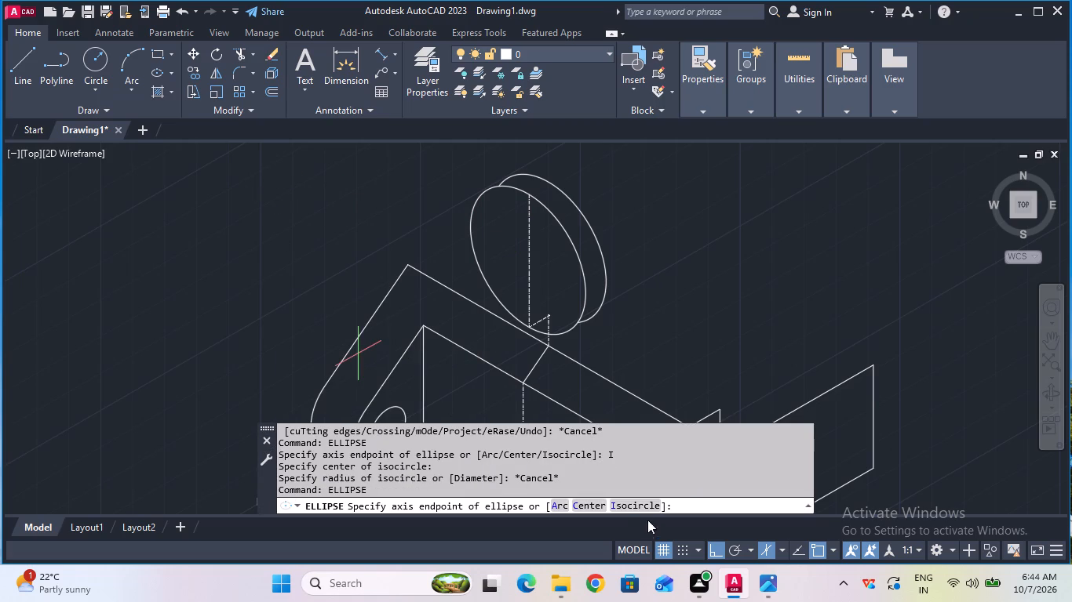
pyautogui.click(651, 504)
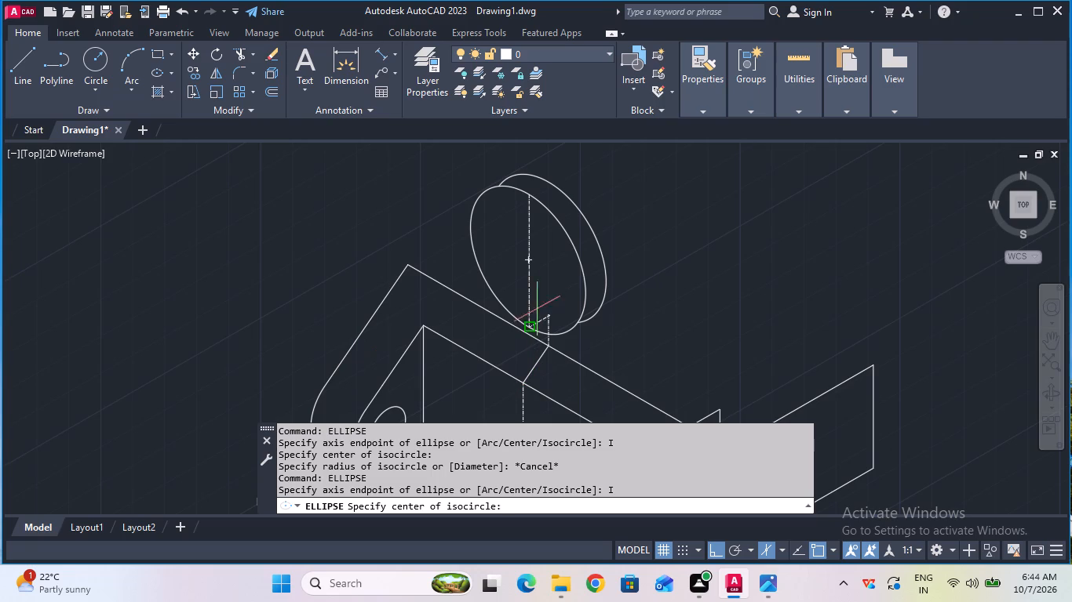
pyautogui.click(527, 257)
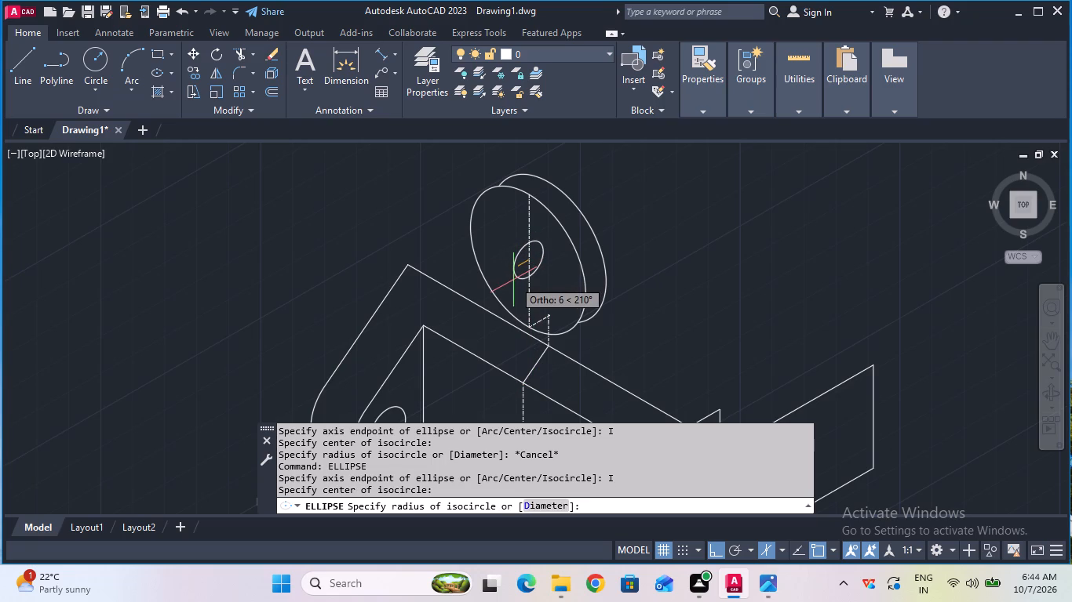
pyautogui.press('F5')
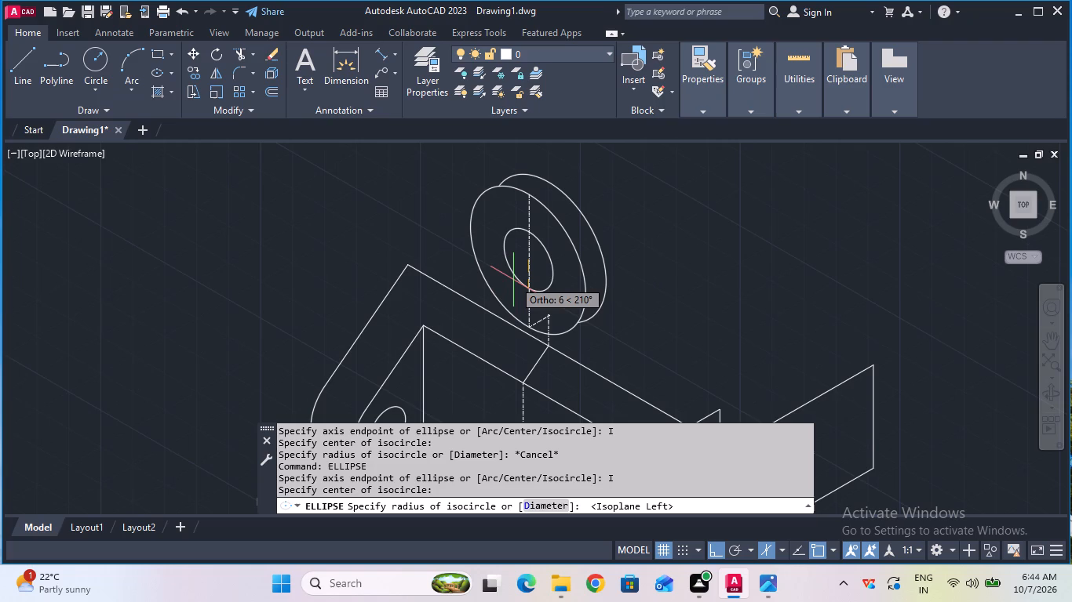
pyautogui.press('1')
pyautogui.press('0')
pyautogui.press('Return')
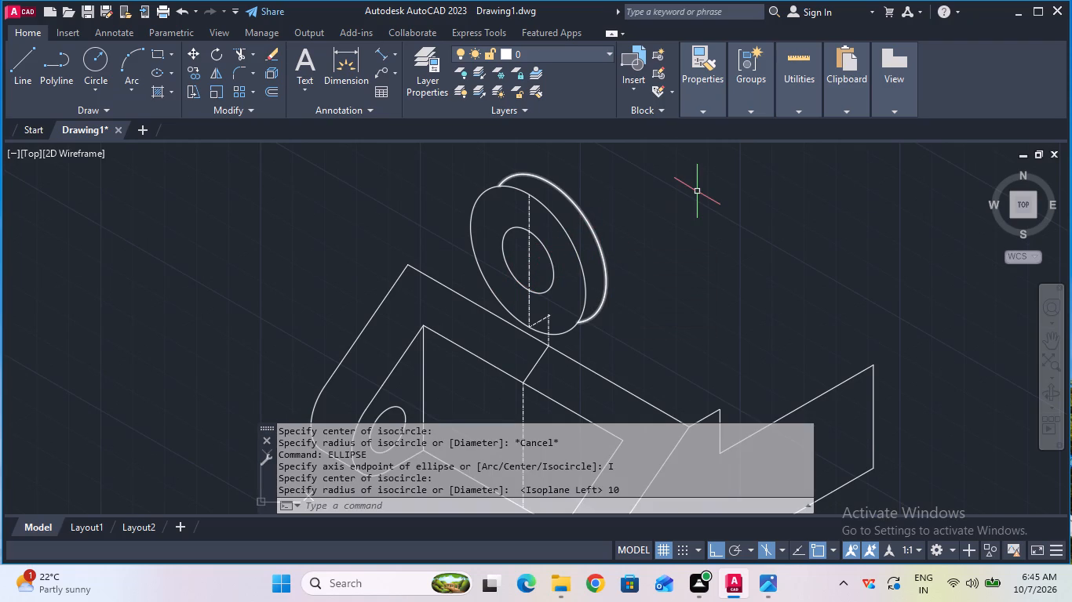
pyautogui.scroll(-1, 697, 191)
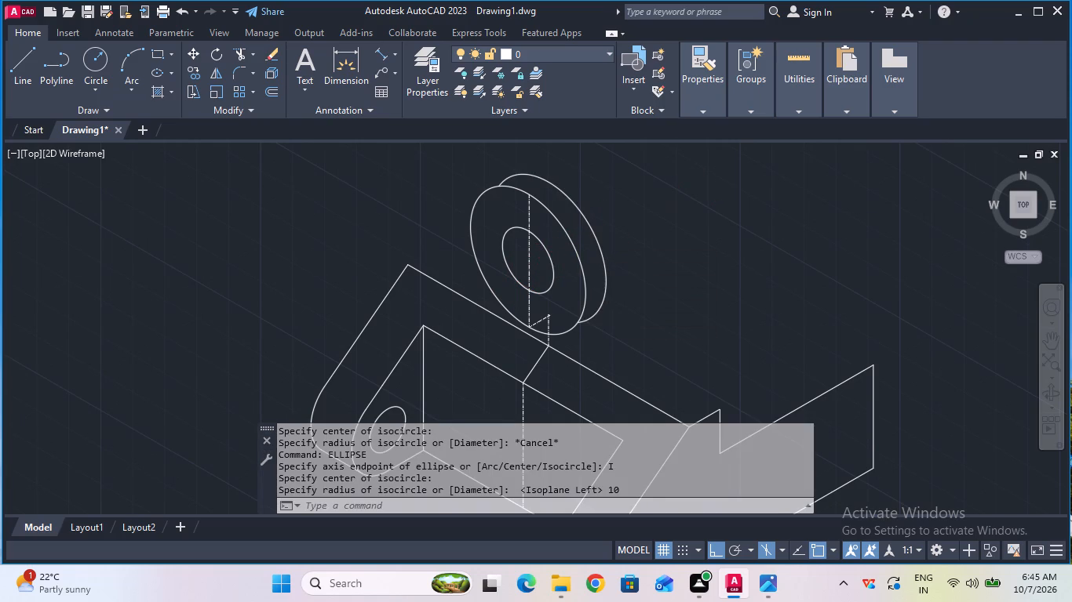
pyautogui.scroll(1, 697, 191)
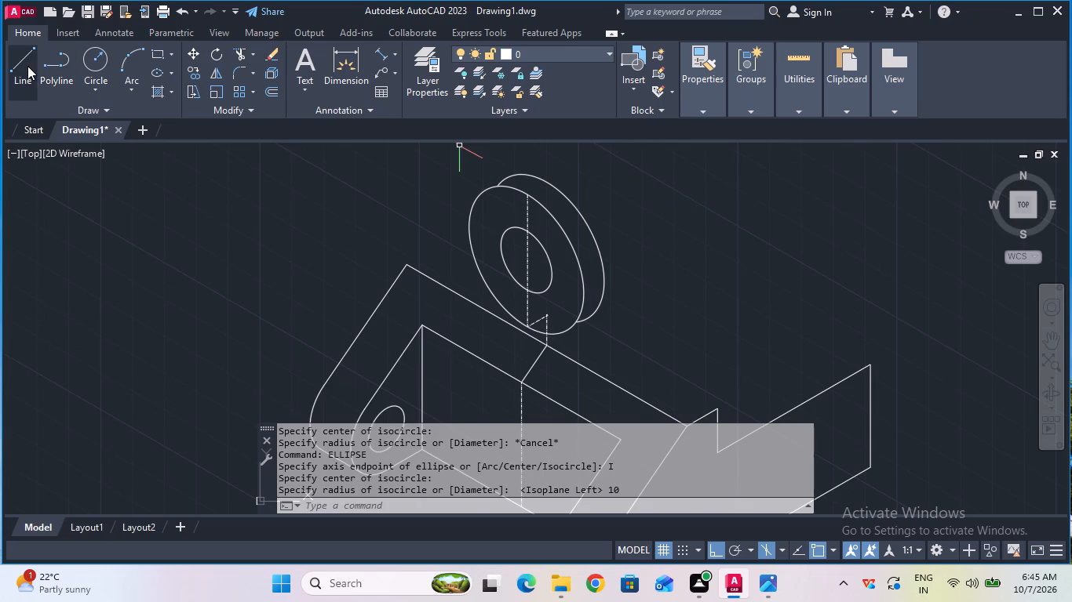
# Copy the trimmed rear arc of the upper boss 12 mm back along the 30° axis, using the top isoplane.
pyautogui.click(188, 69)
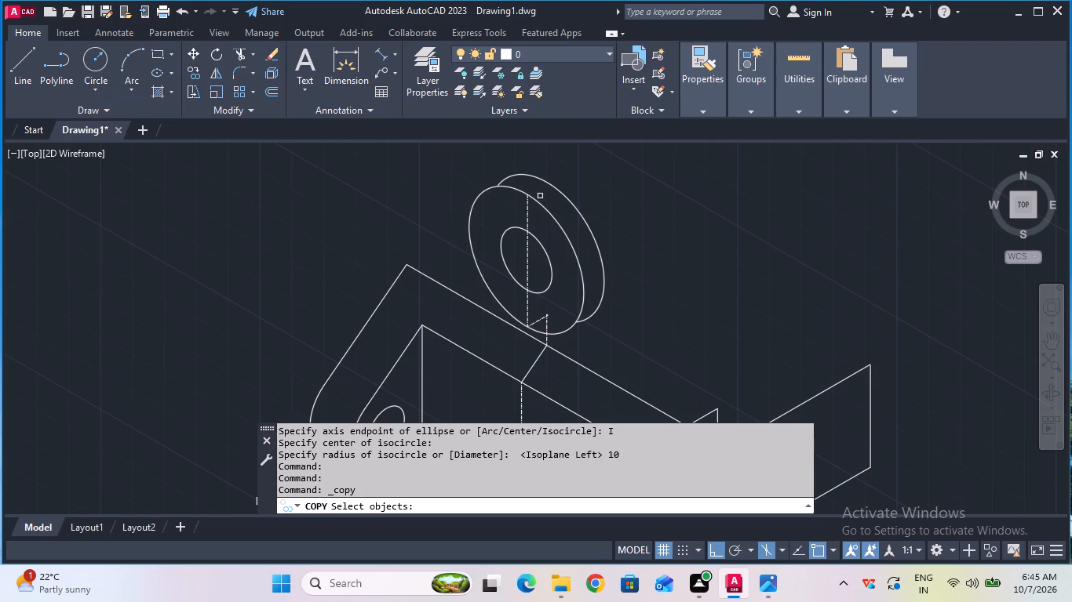
pyautogui.click(562, 194)
pyautogui.press('Return')
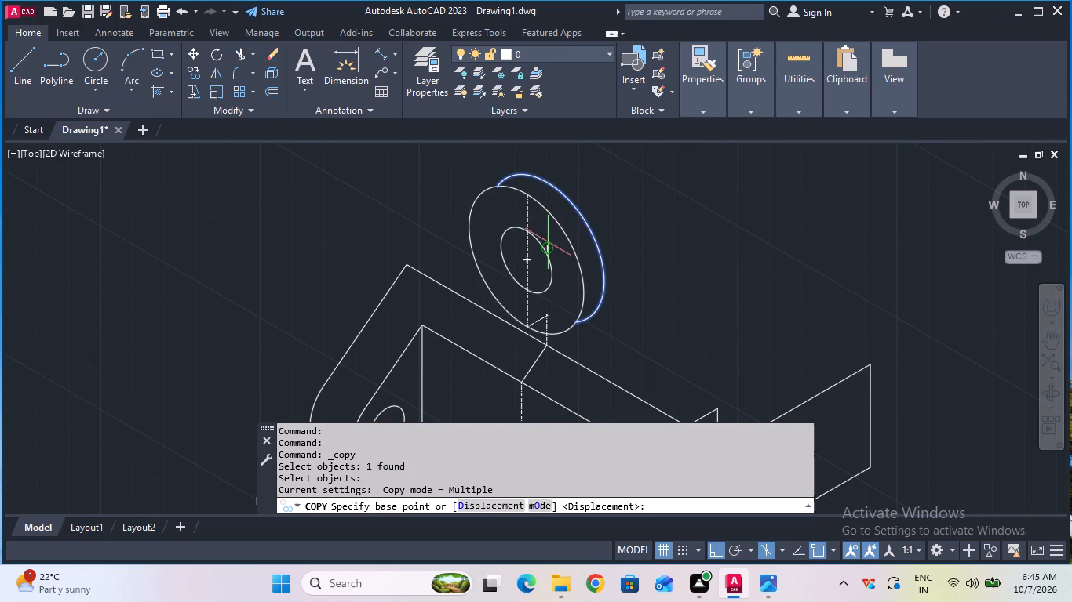
pyautogui.click(548, 242)
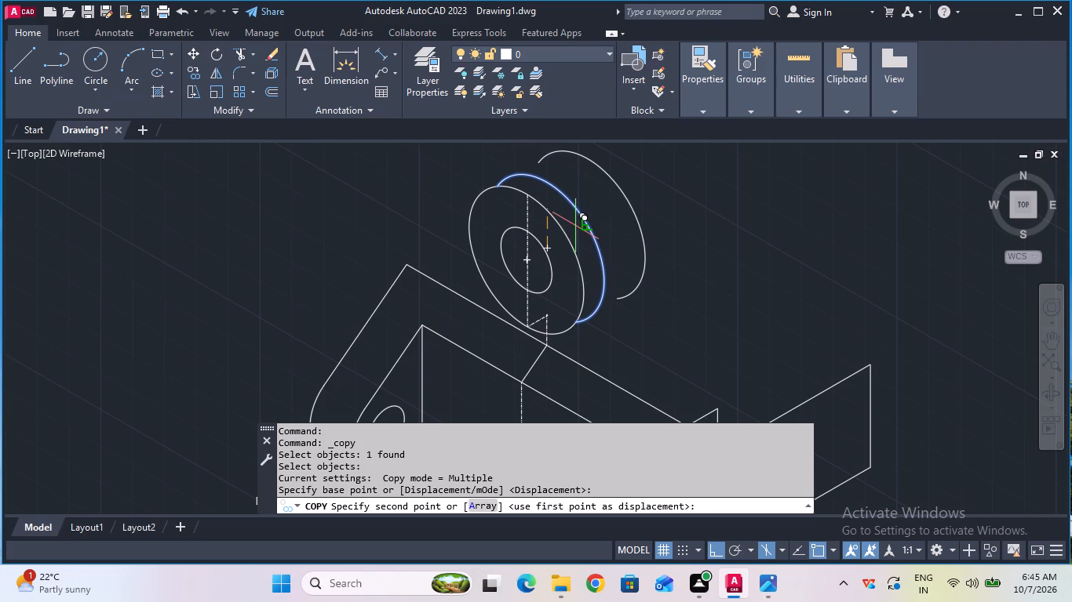
pyautogui.press('F5')
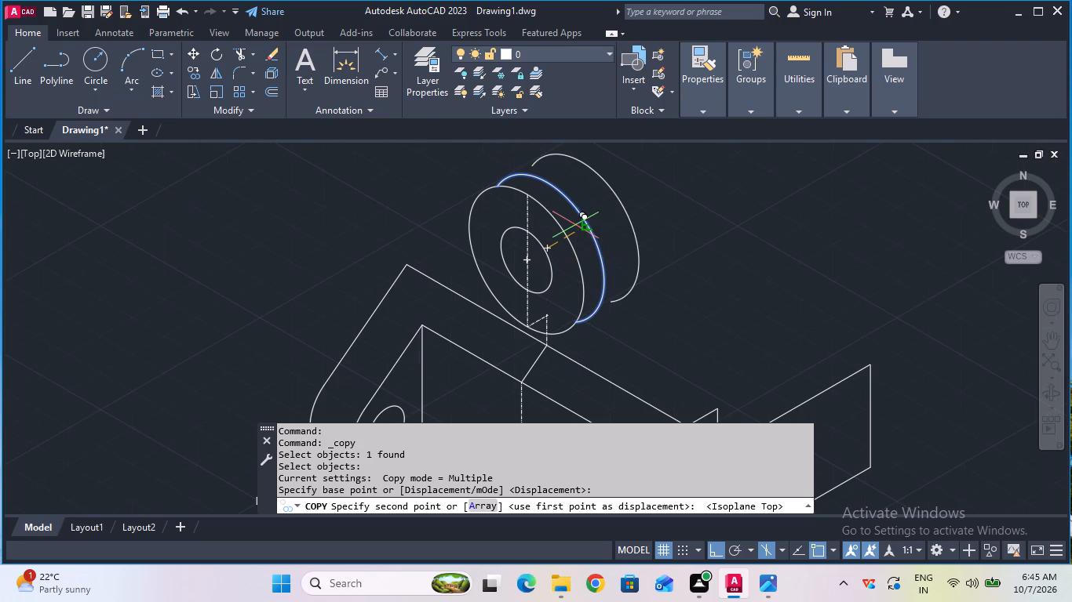
pyautogui.write('12')
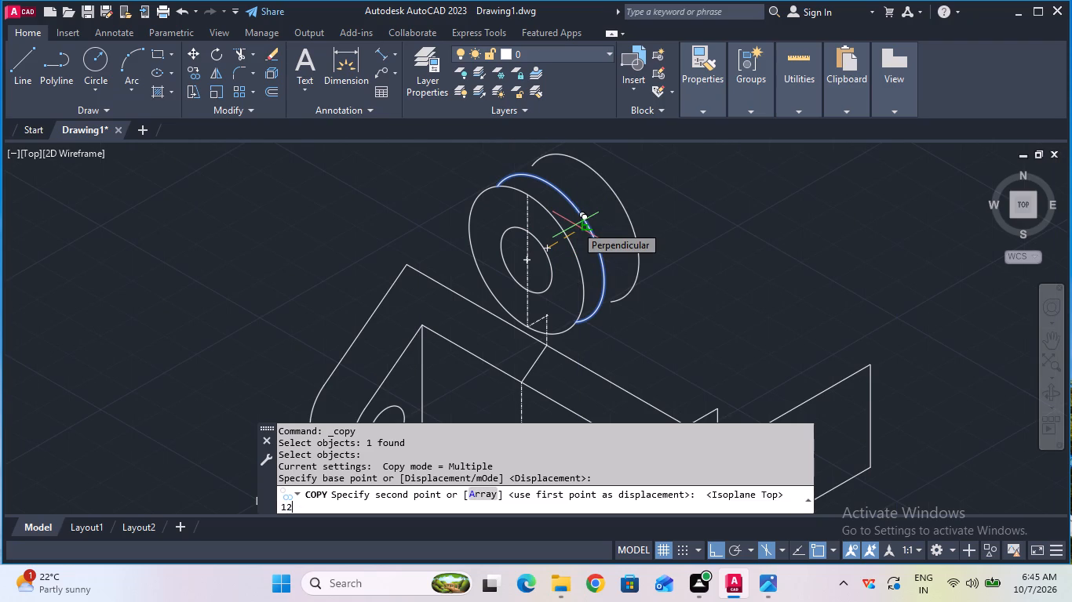
pyautogui.press('Return')
pyautogui.press('Escape')
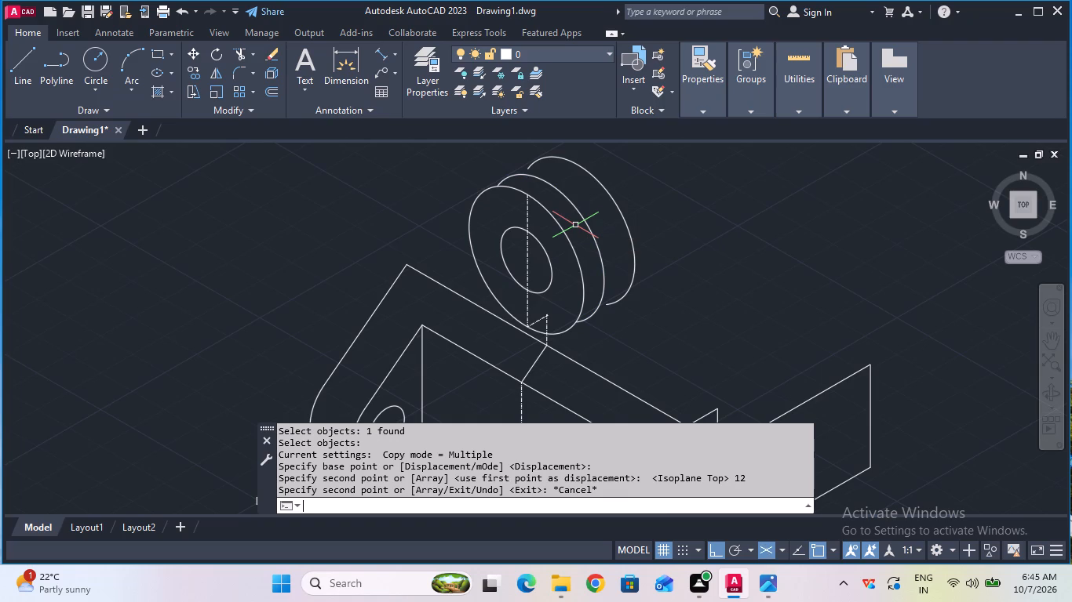
# Draw the boss's upper silhouette line from the front isocircle's upper-left edge along 30° to the rearmost arc.
pyautogui.click(21, 75)
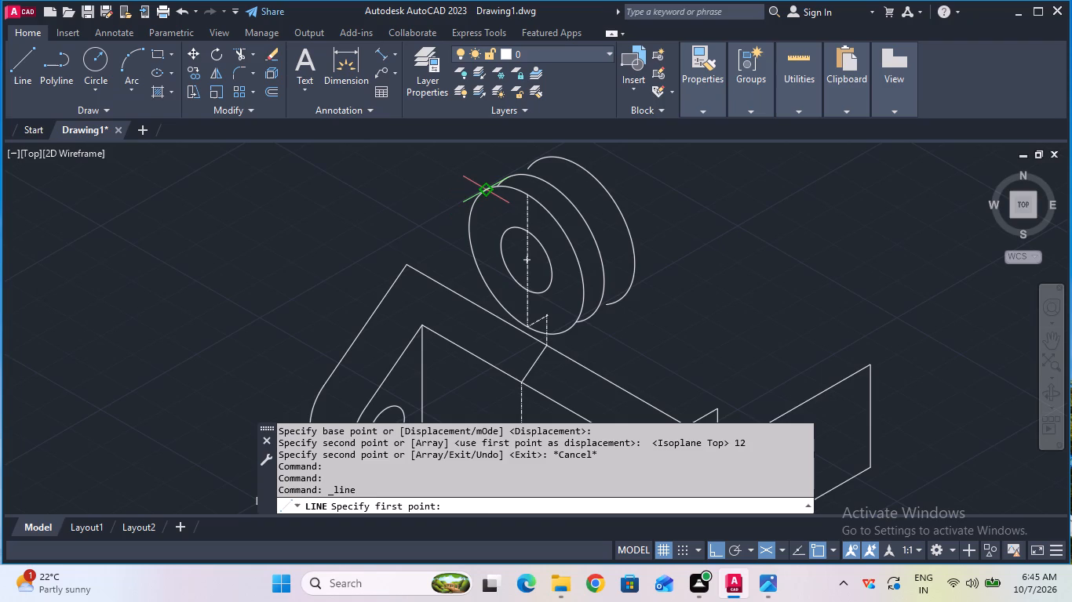
pyautogui.click(488, 194)
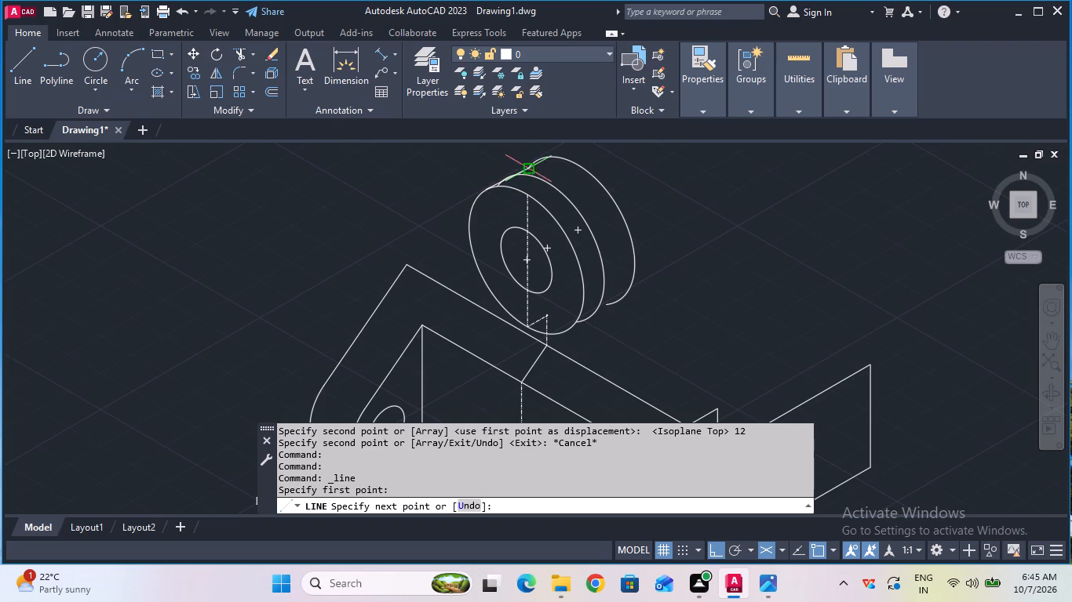
pyautogui.doubleClick(542, 165)
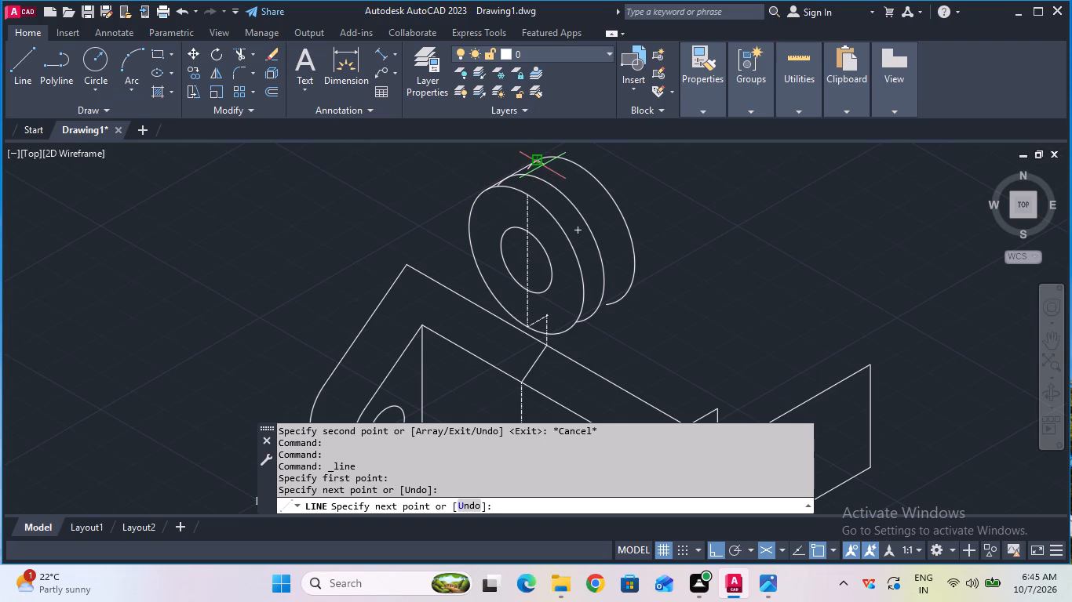
pyautogui.press('Escape')
# Trim the ends of the middle and rearmost boss arcs that extend inside the upper silhouette line.
pyautogui.scroll(2, 534, 169)
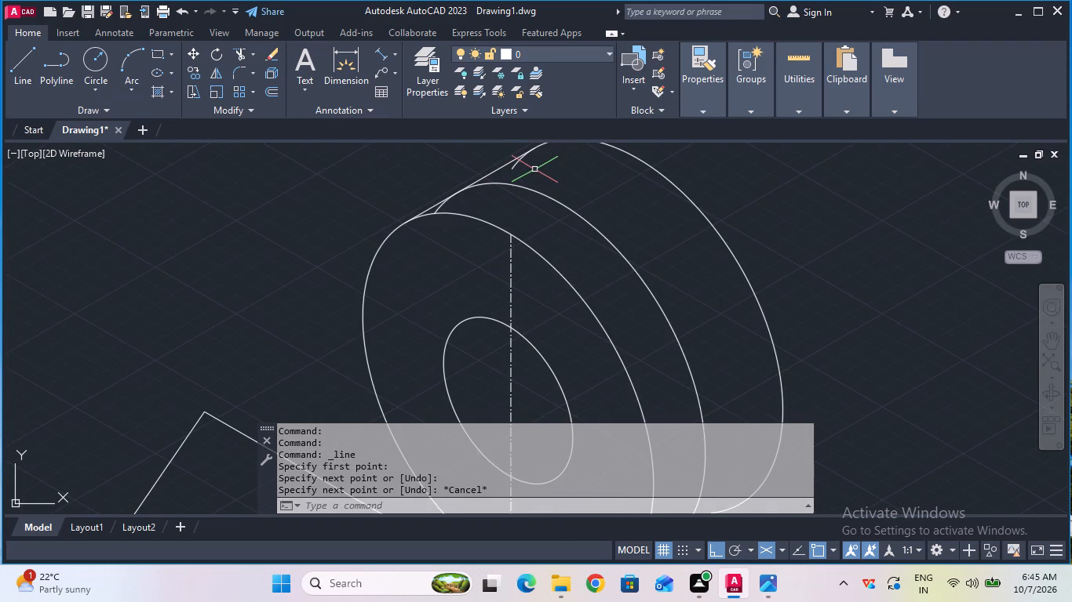
pyautogui.click(237, 60)
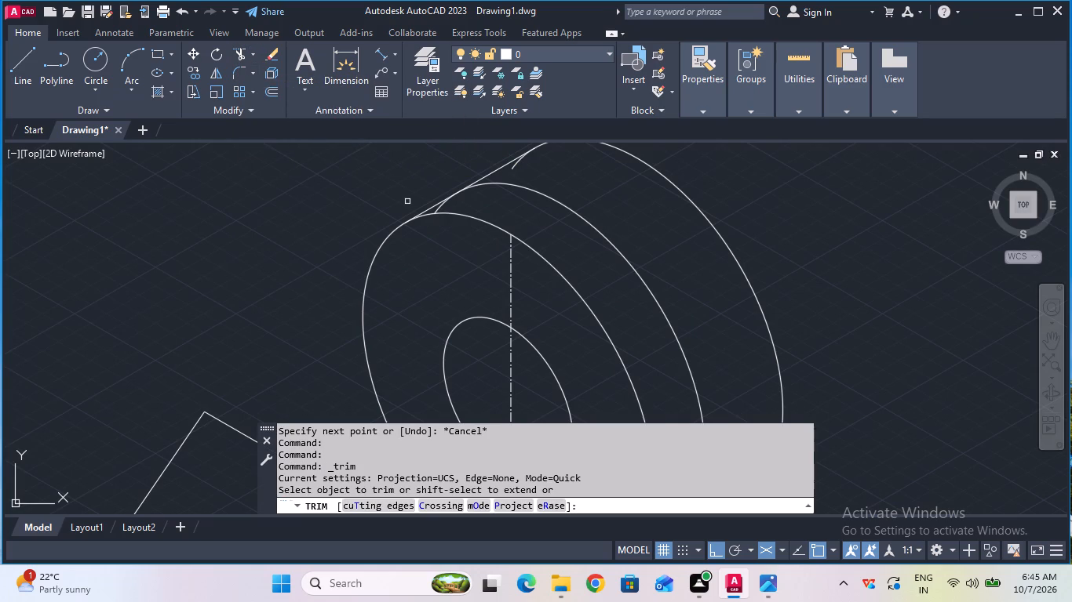
pyautogui.scroll(2, 412, 203)
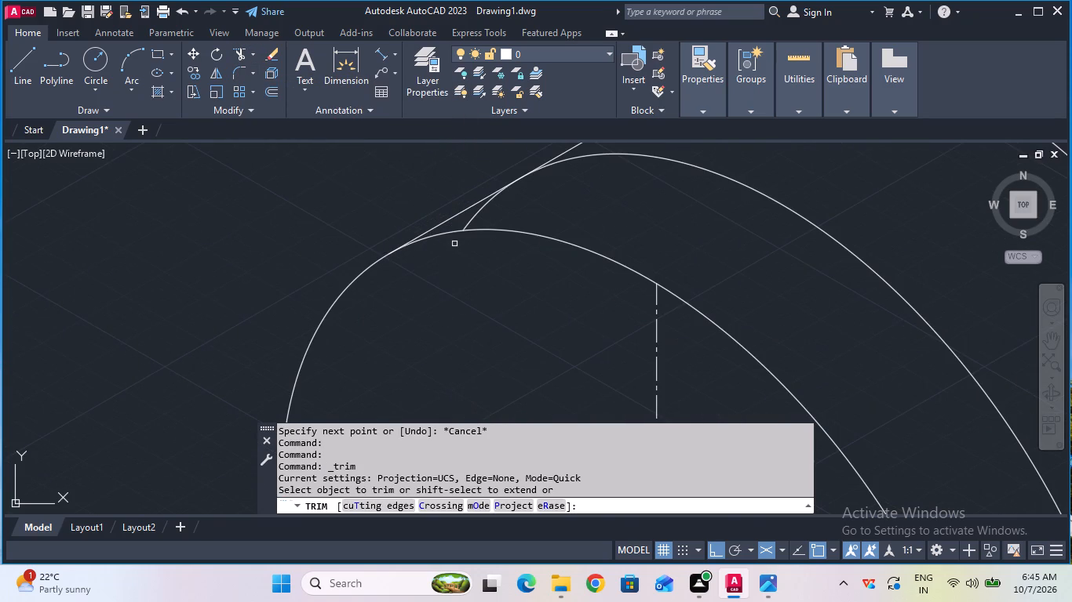
pyautogui.click(468, 222)
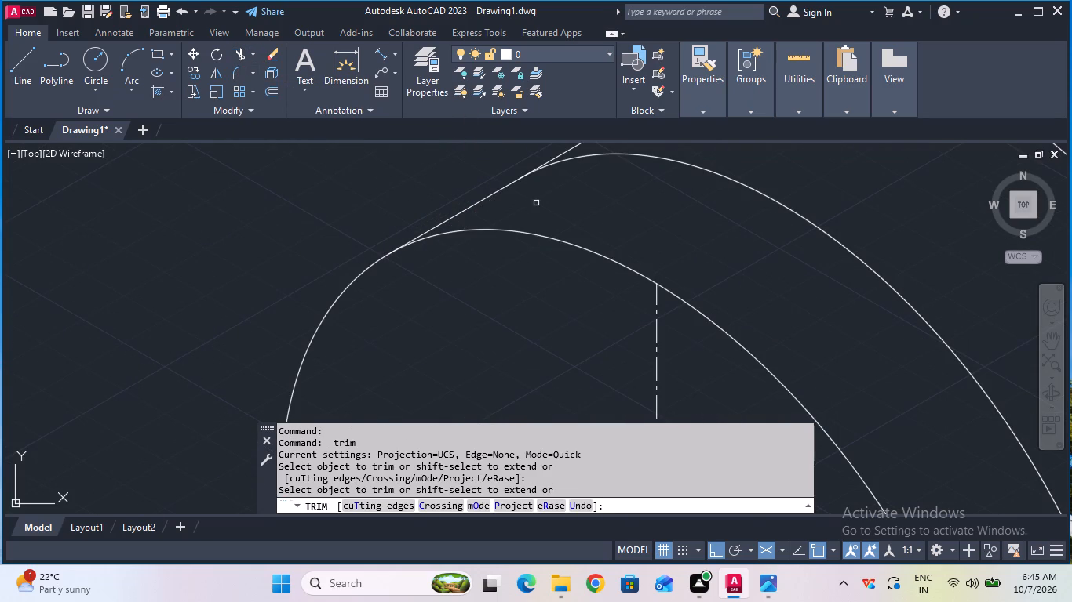
pyautogui.scroll(-2, 537, 203)
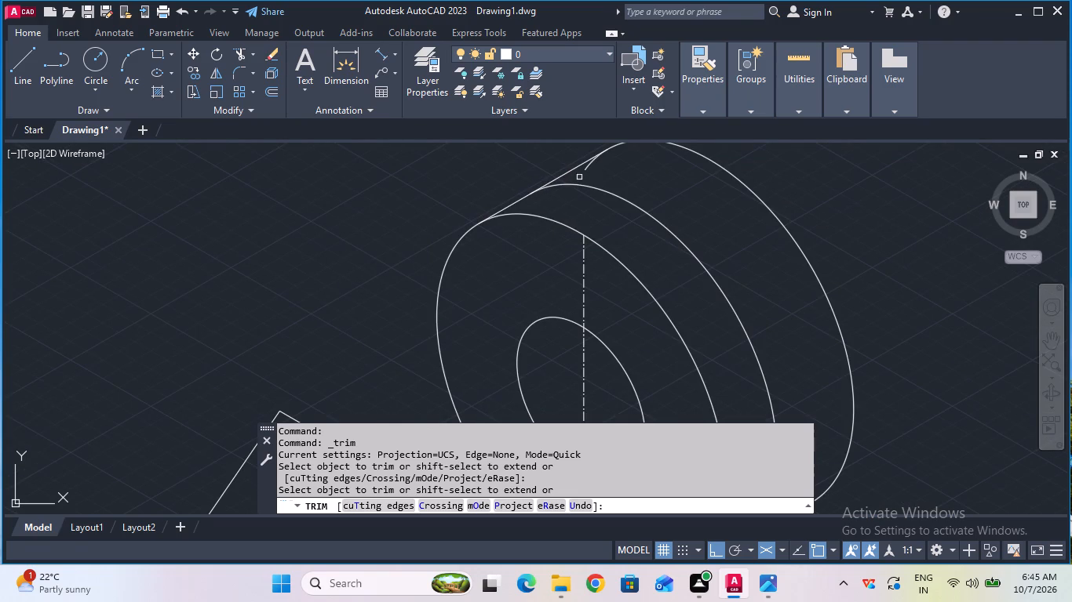
pyautogui.click(588, 170)
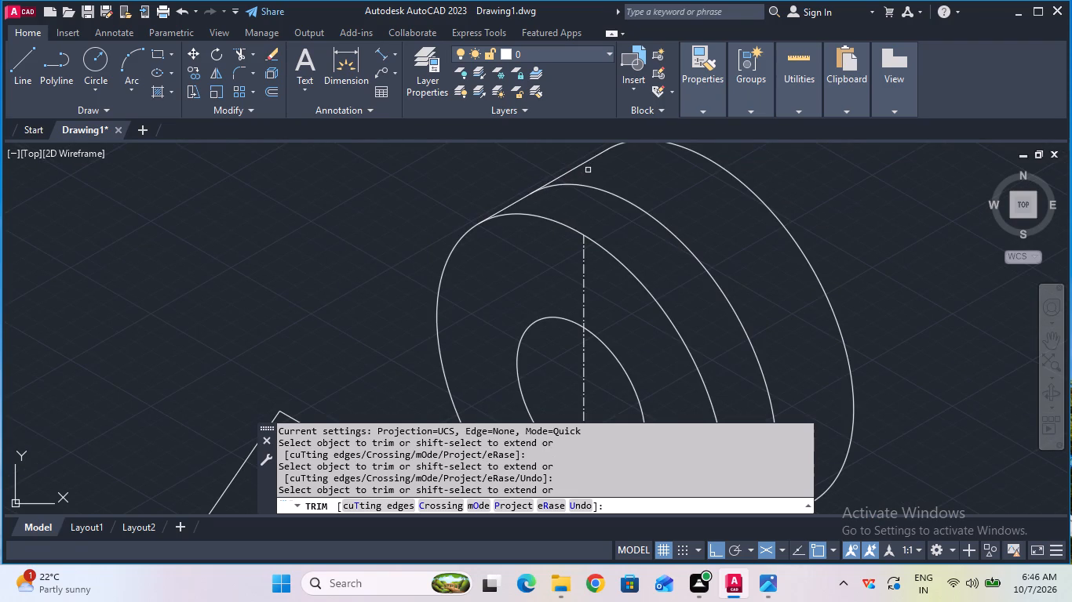
pyautogui.press('Escape')
# Draw a 20 mm line along 150° from the top corner of the short edge beside the right-hand vertical plate.
pyautogui.scroll(1, 647, 309)
pyautogui.scroll(-3, 647, 309)
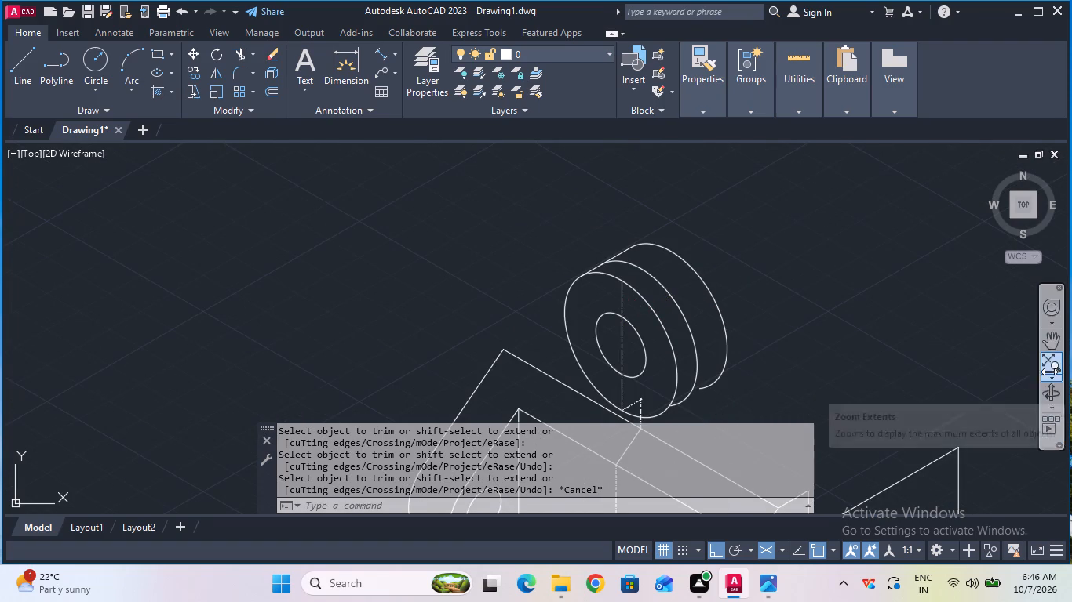
pyautogui.click(1049, 338)
pyautogui.moveTo(908, 364); pyautogui.dragTo(904, 329)
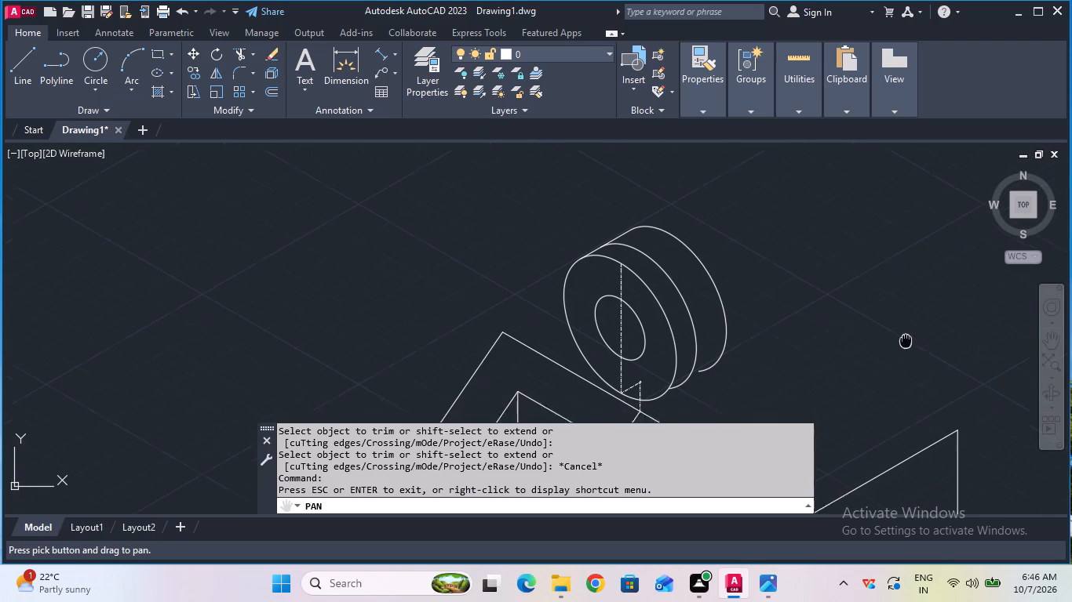
pyautogui.moveTo(904, 329); pyautogui.dragTo(899, 271)
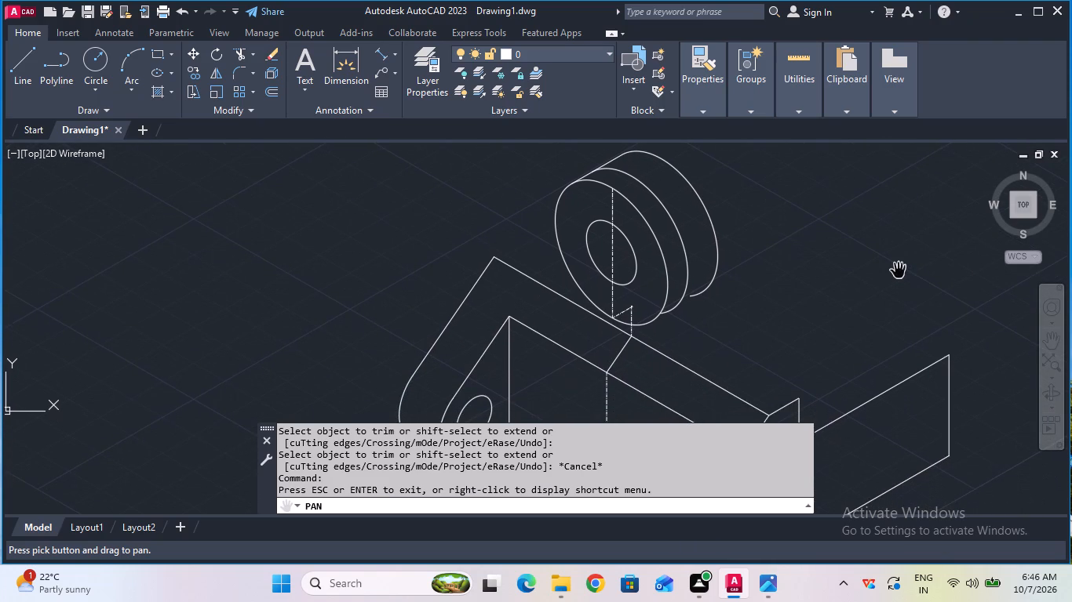
pyautogui.press('Escape')
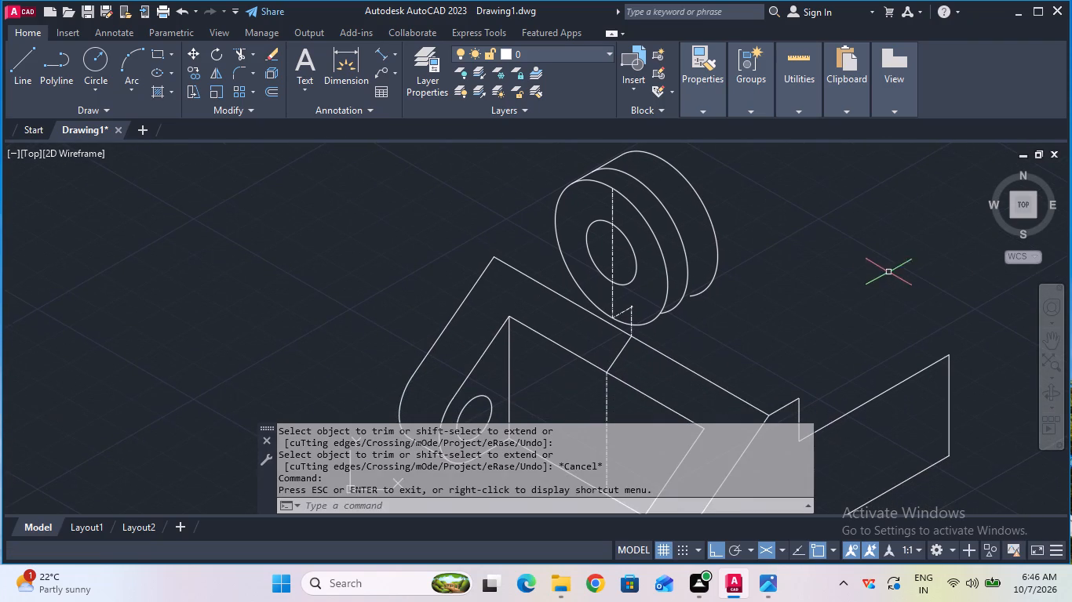
pyautogui.click(24, 63)
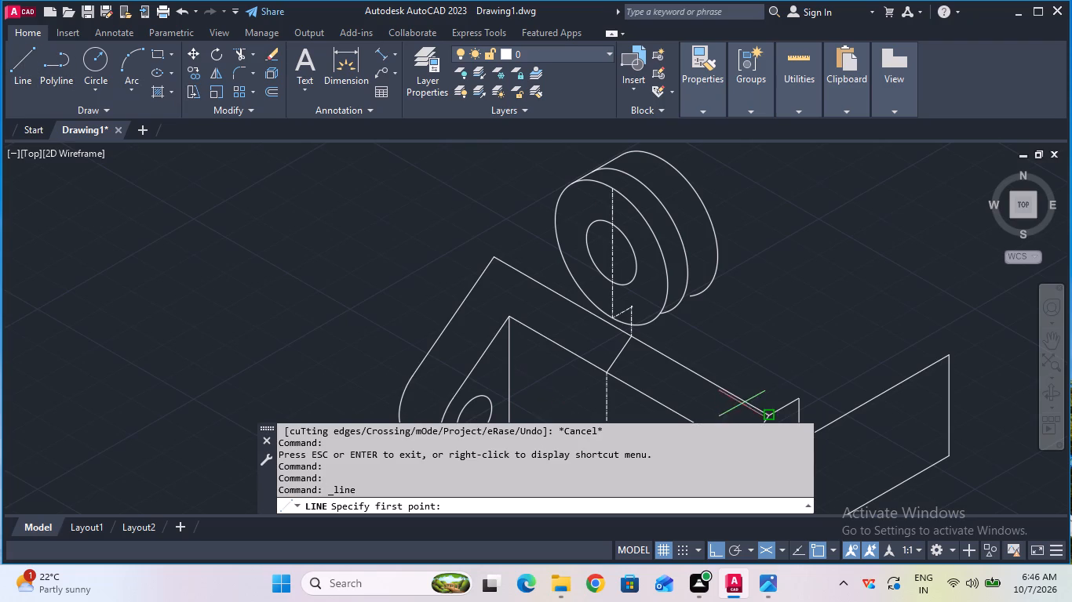
pyautogui.click(792, 401)
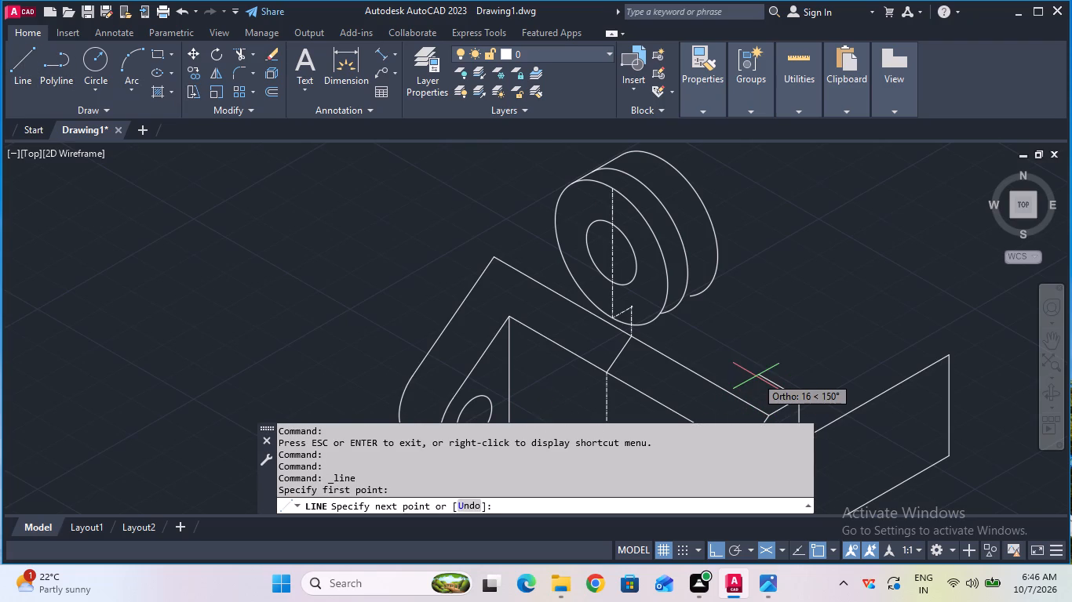
pyautogui.press('2')
pyautogui.press('0')
pyautogui.press('Return')
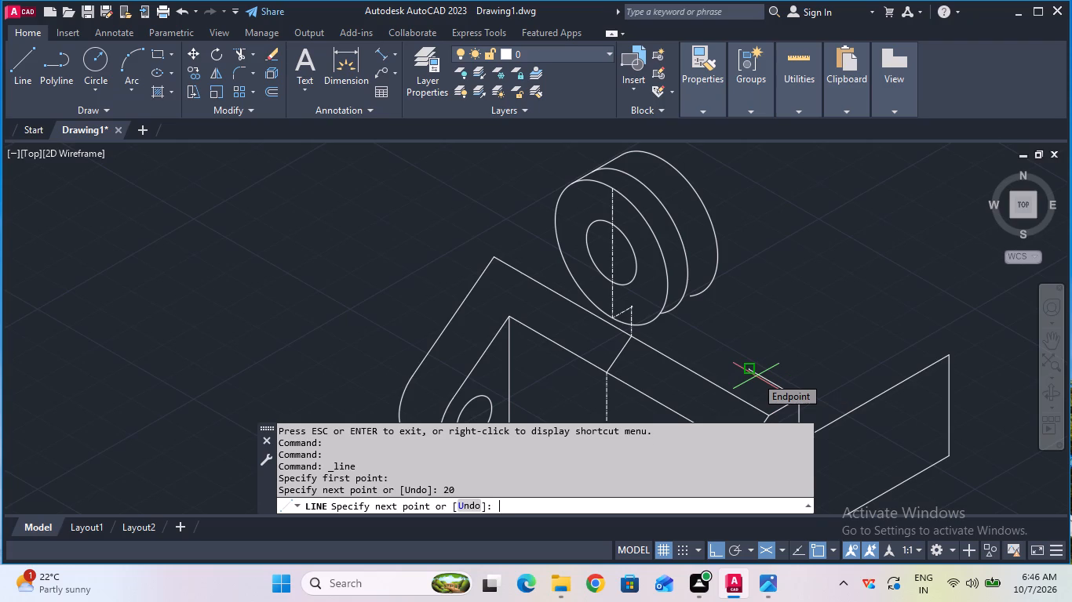
pyautogui.press('Escape')
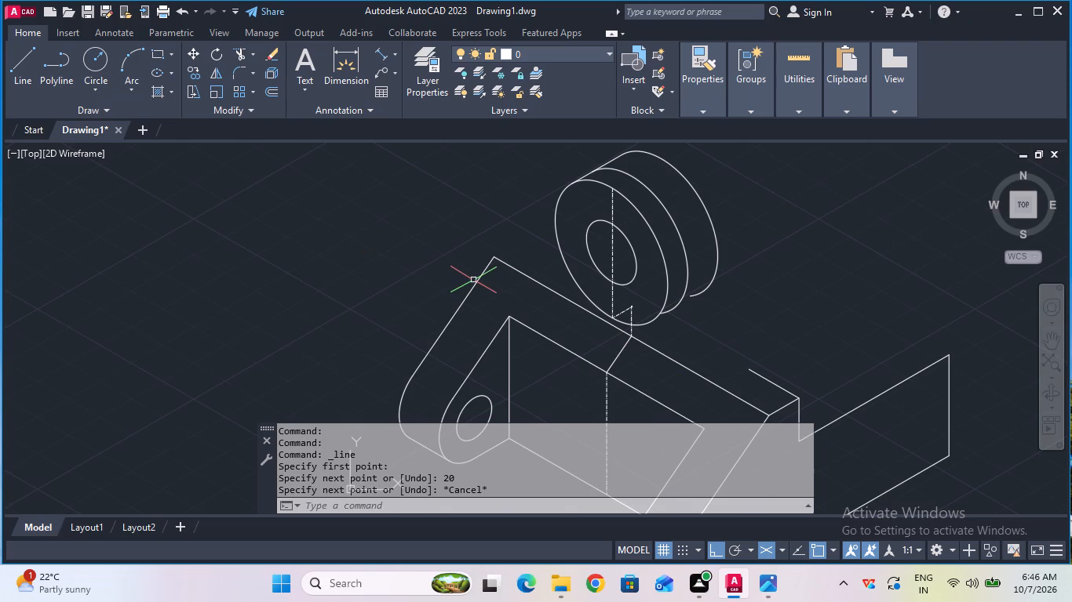
# Draw a 12 mm line along 210° from the 20 mm line's free end toward the bracket's long upper edge.
pyautogui.scroll(1, 473, 281)
pyautogui.scroll(-1, 473, 281)
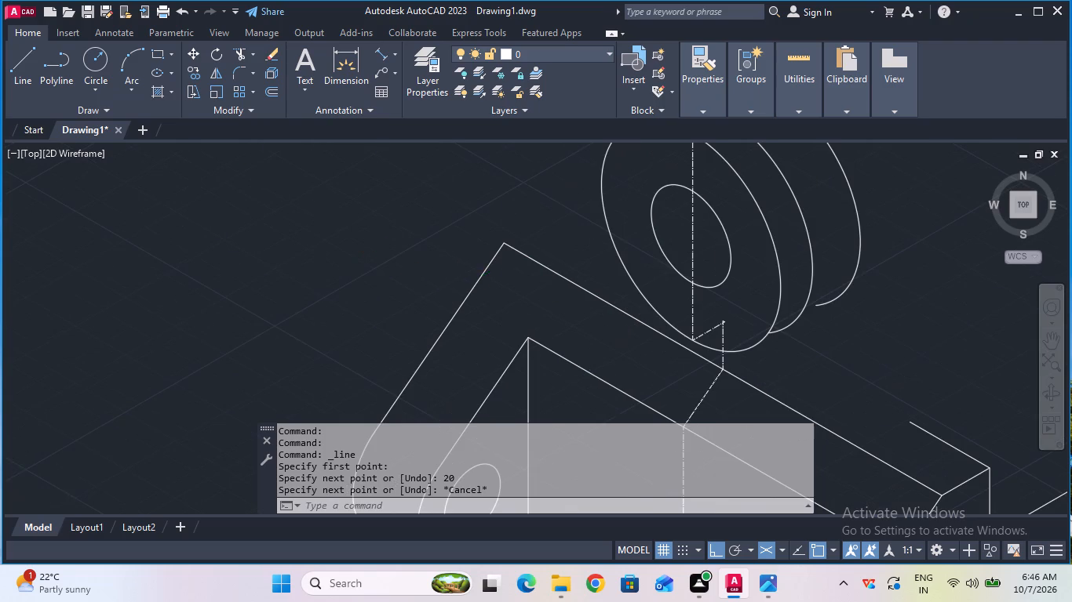
pyautogui.scroll(-2, 473, 281)
pyautogui.scroll(1, 473, 281)
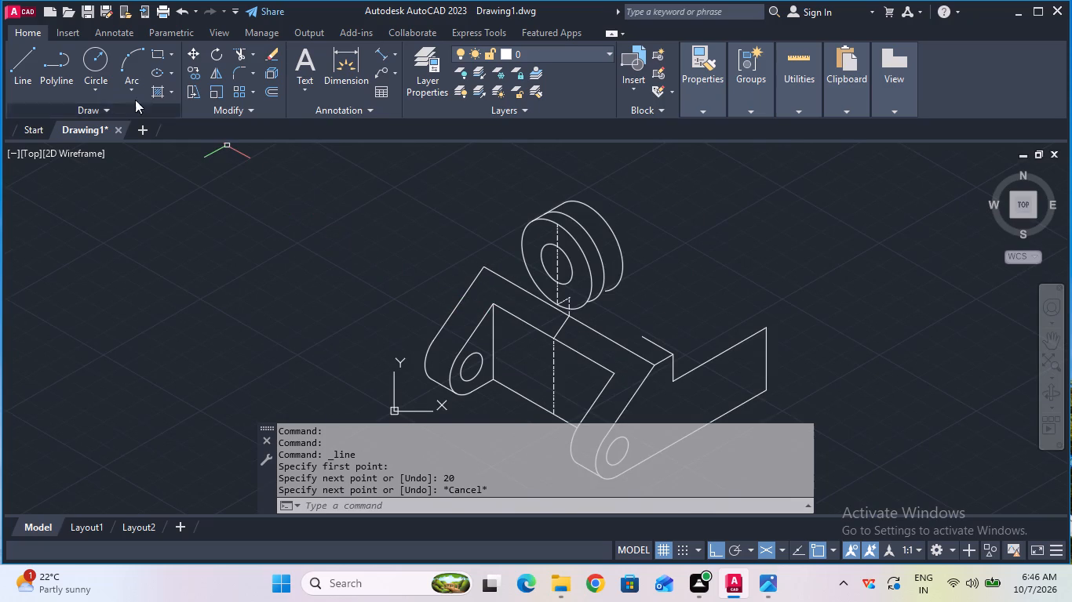
pyautogui.click(26, 92)
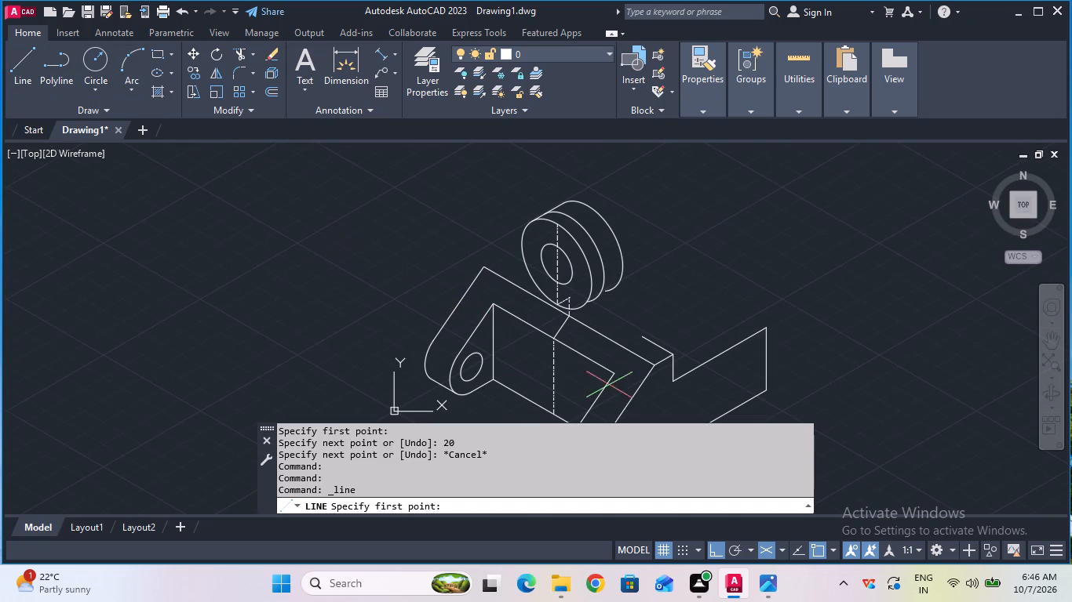
pyautogui.click(639, 334)
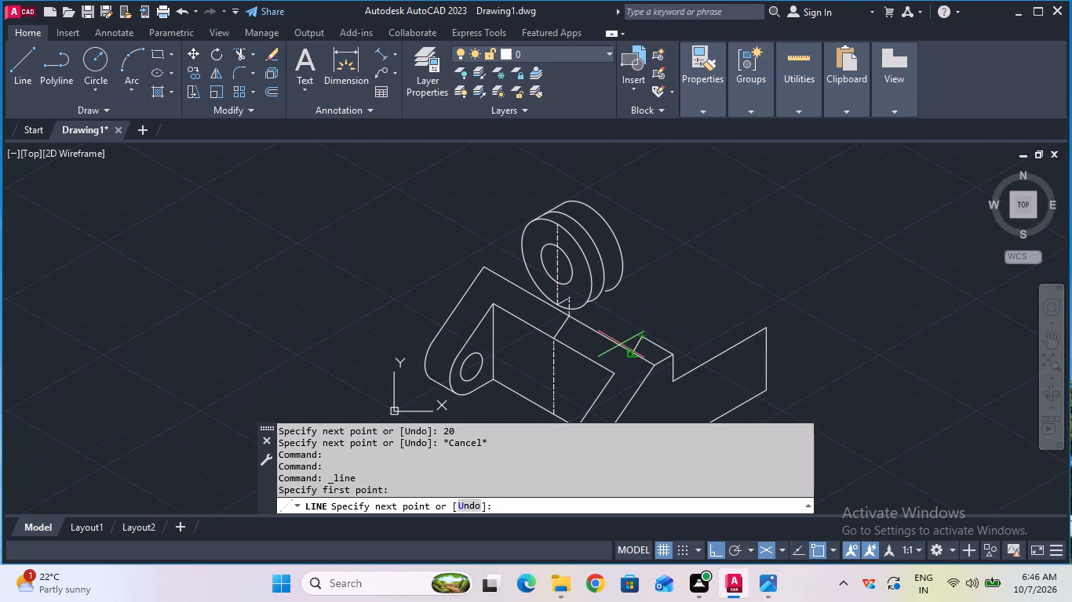
pyautogui.write('12')
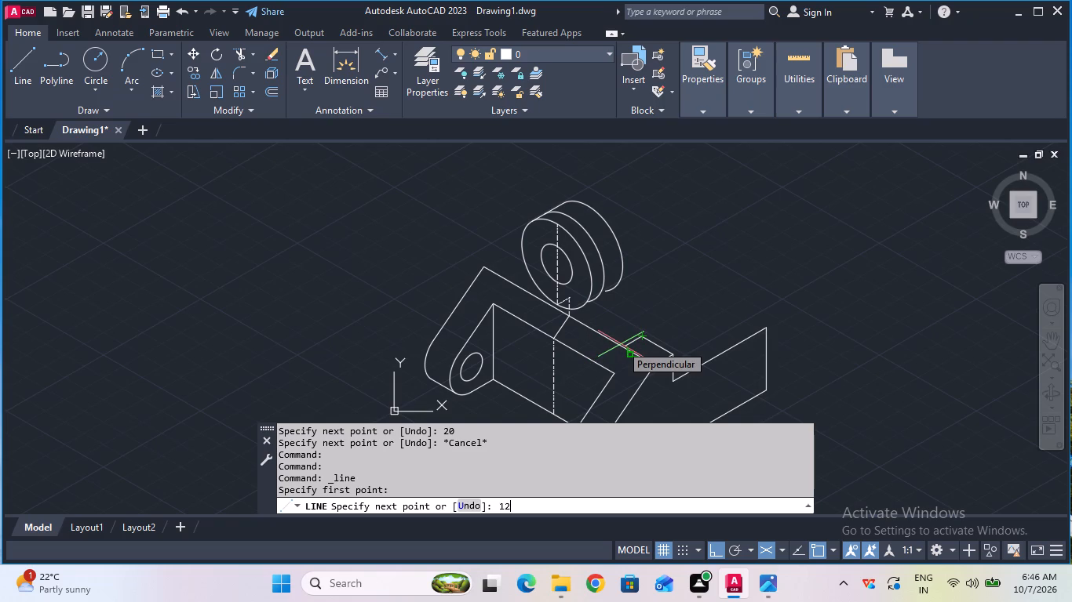
pyautogui.press('Return')
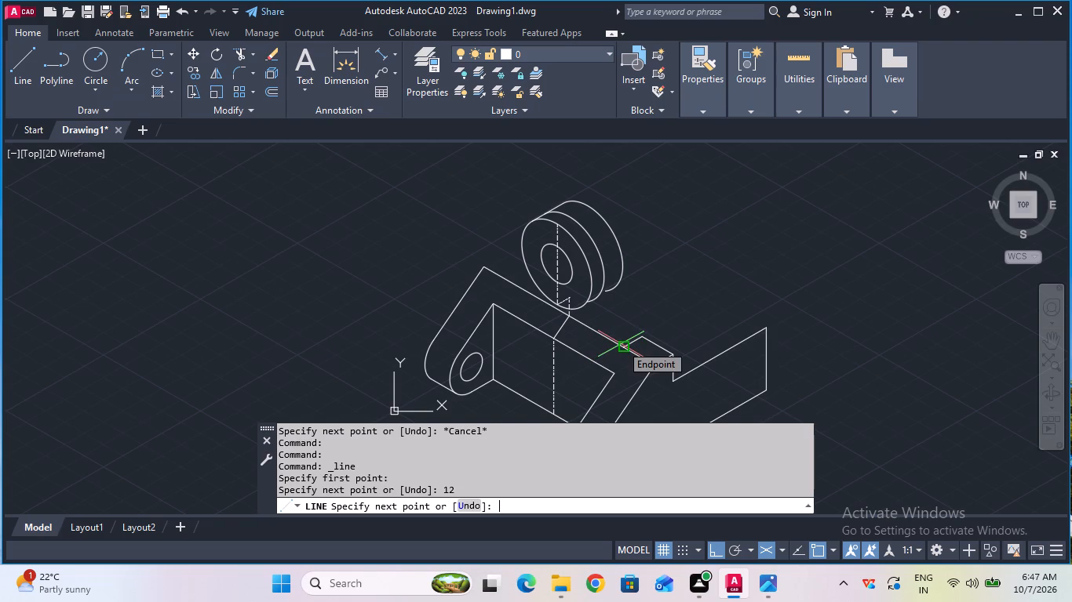
pyautogui.scroll(1, 630, 308)
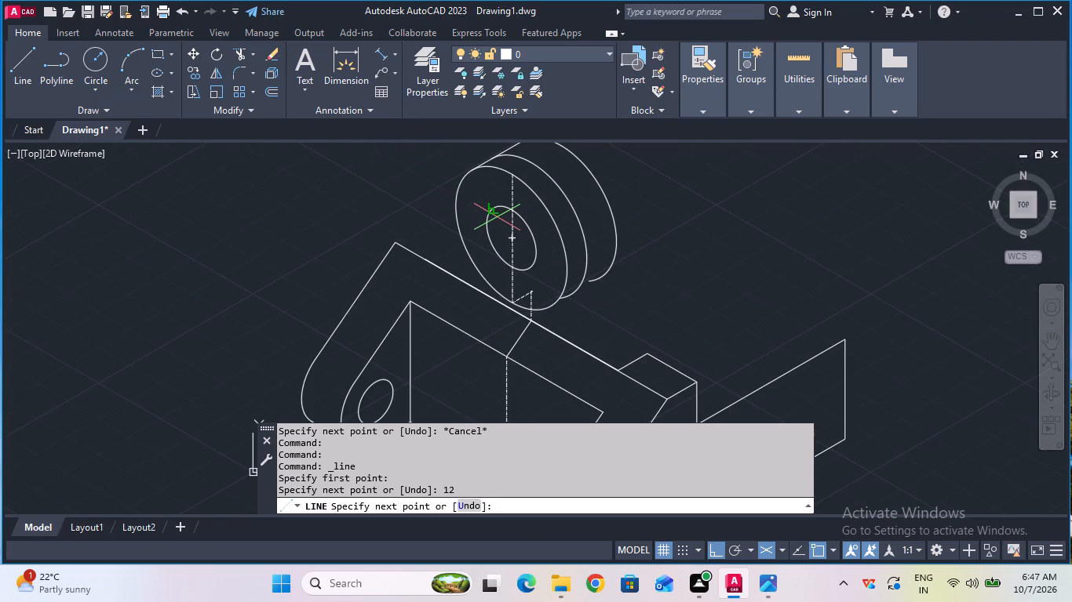
pyautogui.press('Escape')
# Measure the long upper edge with an aligned dimension, from the centreline corner to the 12 mm line's near end.
pyautogui.click(388, 59)
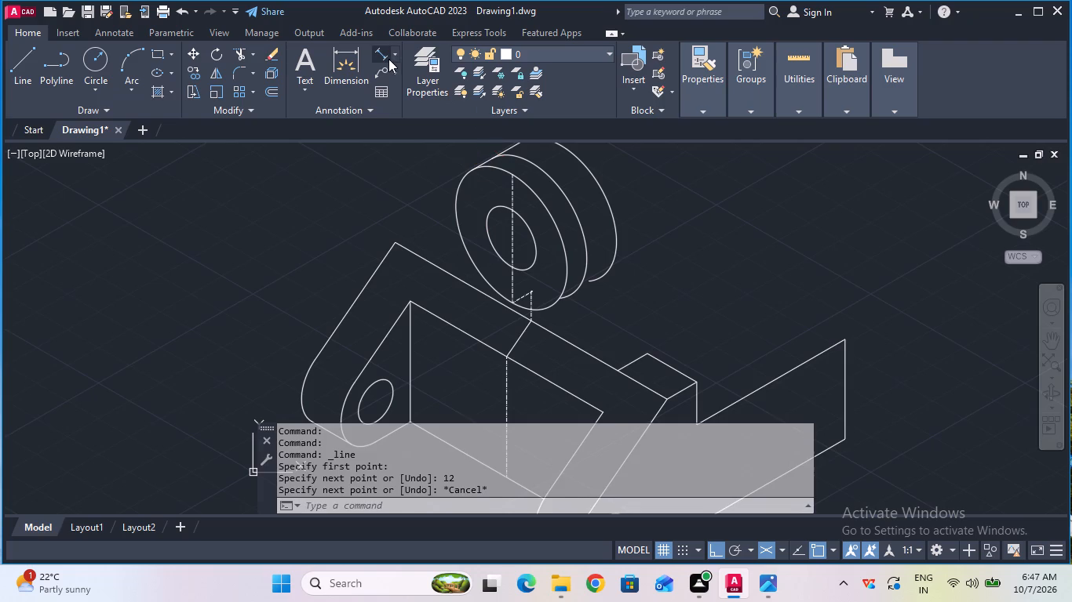
pyautogui.click(531, 321)
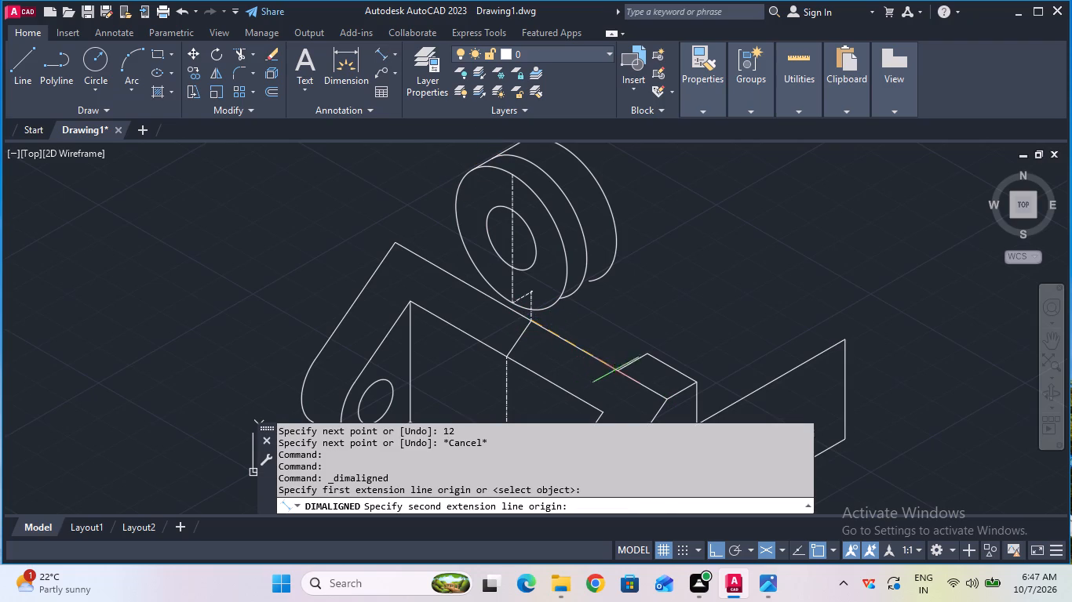
pyautogui.doubleClick(625, 372)
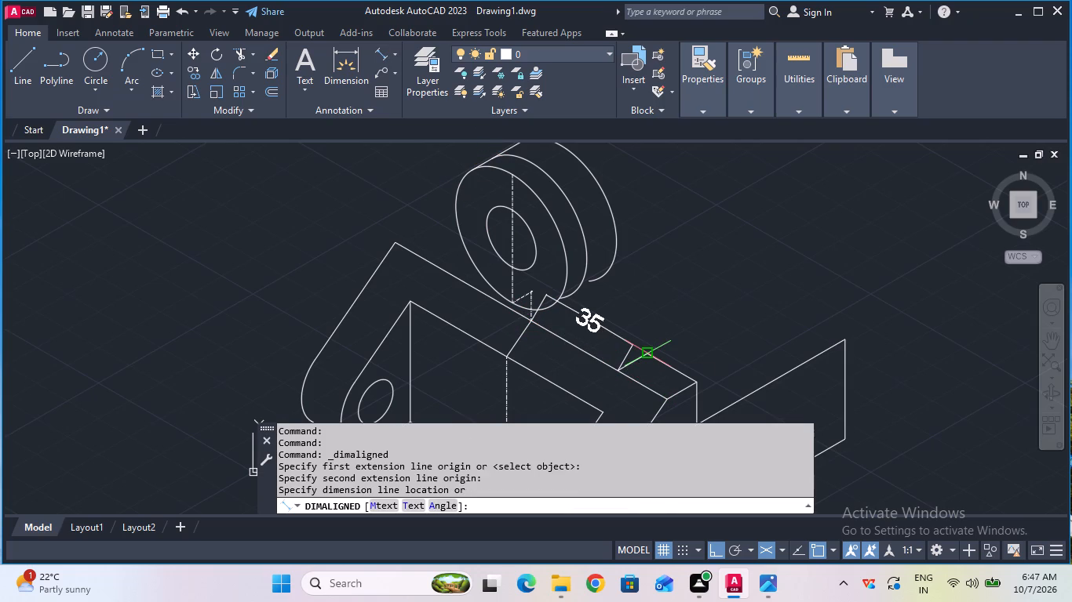
pyautogui.press('Escape')
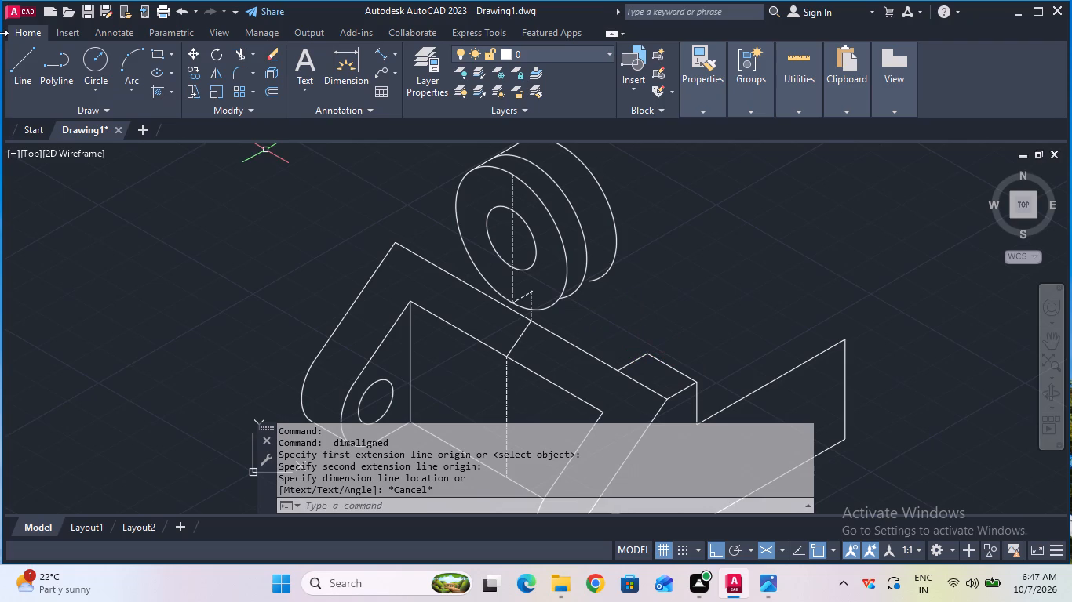
# With Ortho off, draw a line from the 12 mm line's end on the long upper edge to the middle boss arc's outer side.
pyautogui.click(16, 78)
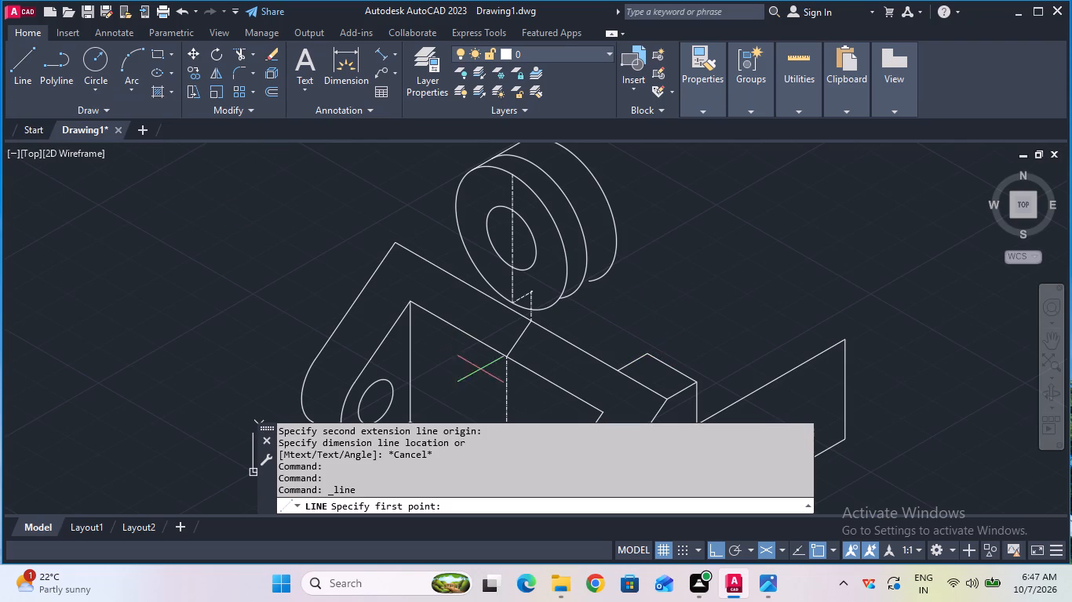
pyautogui.click(614, 366)
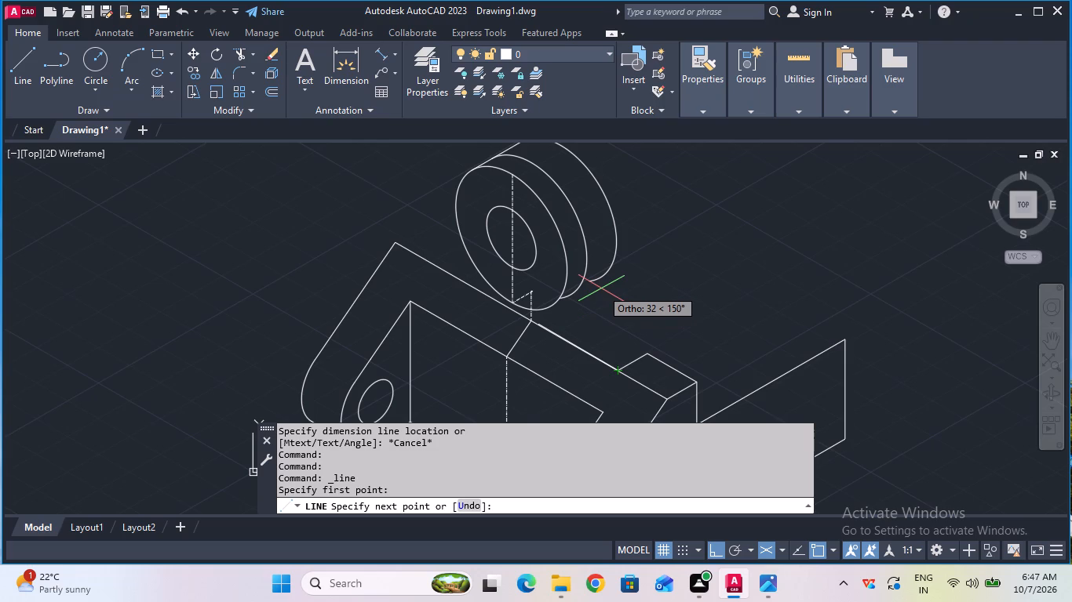
pyautogui.press('F8')
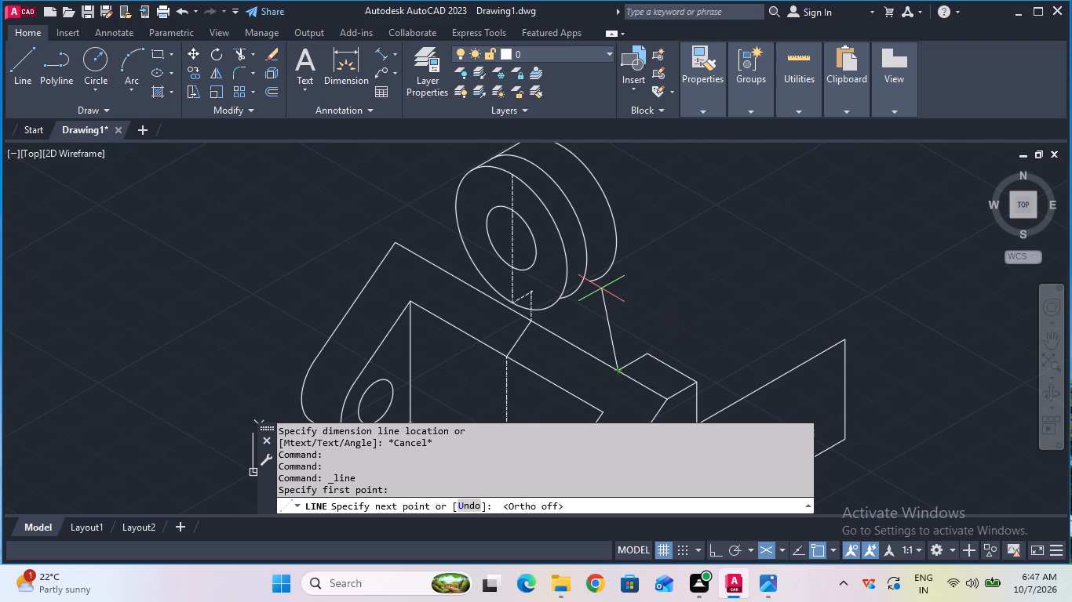
pyautogui.click(589, 241)
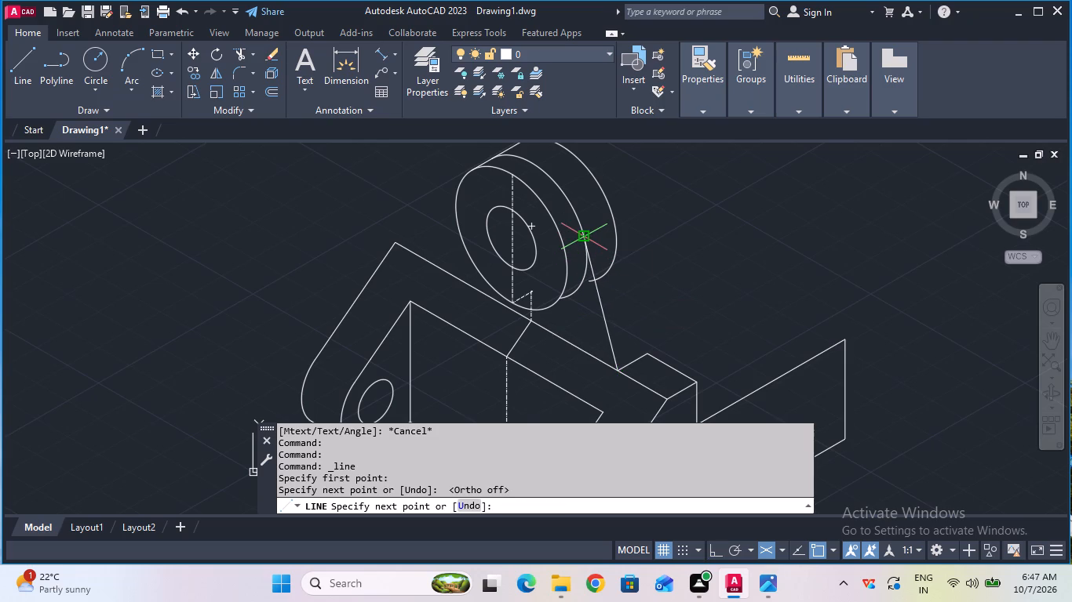
pyautogui.press('Escape')
# Draw a line from the rearmost boss arc's outer side to the corner where the 20 mm and 12 mm lines meet.
pyautogui.click(16, 63)
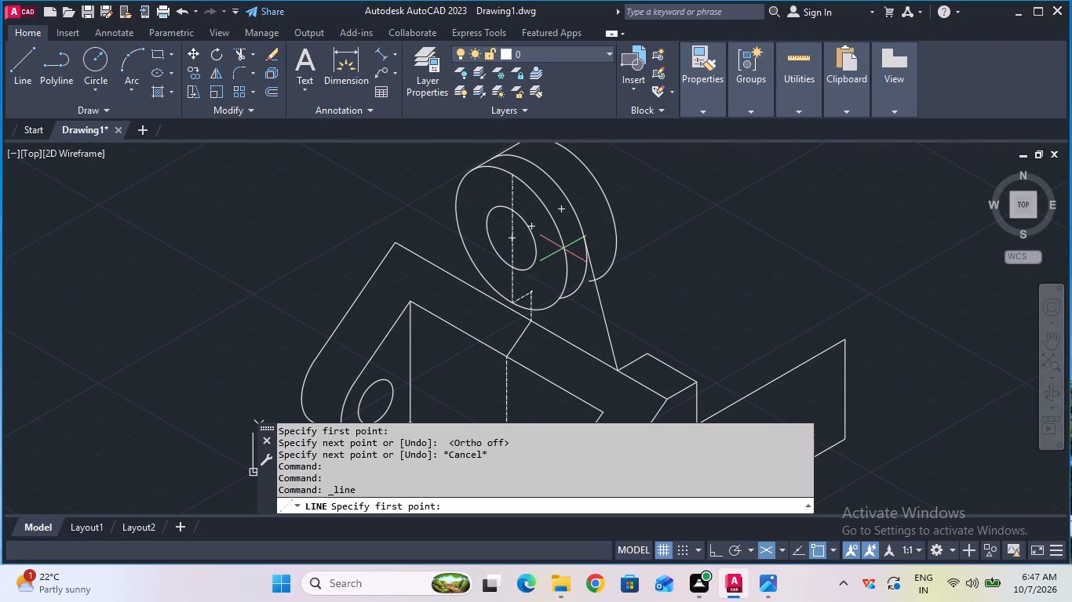
pyautogui.click(612, 228)
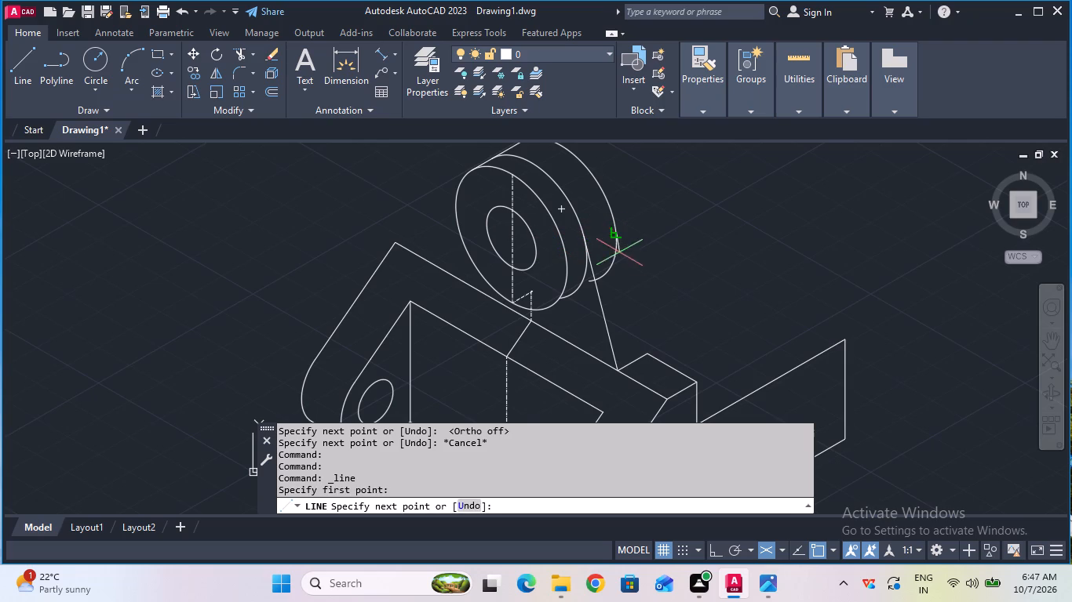
pyautogui.doubleClick(650, 353)
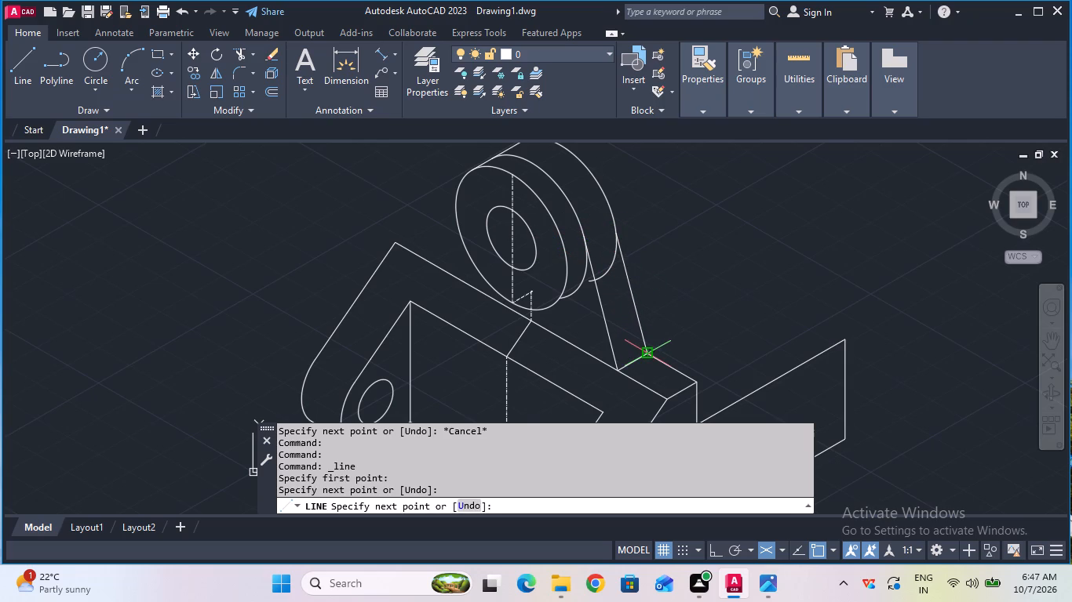
pyautogui.press('Escape')
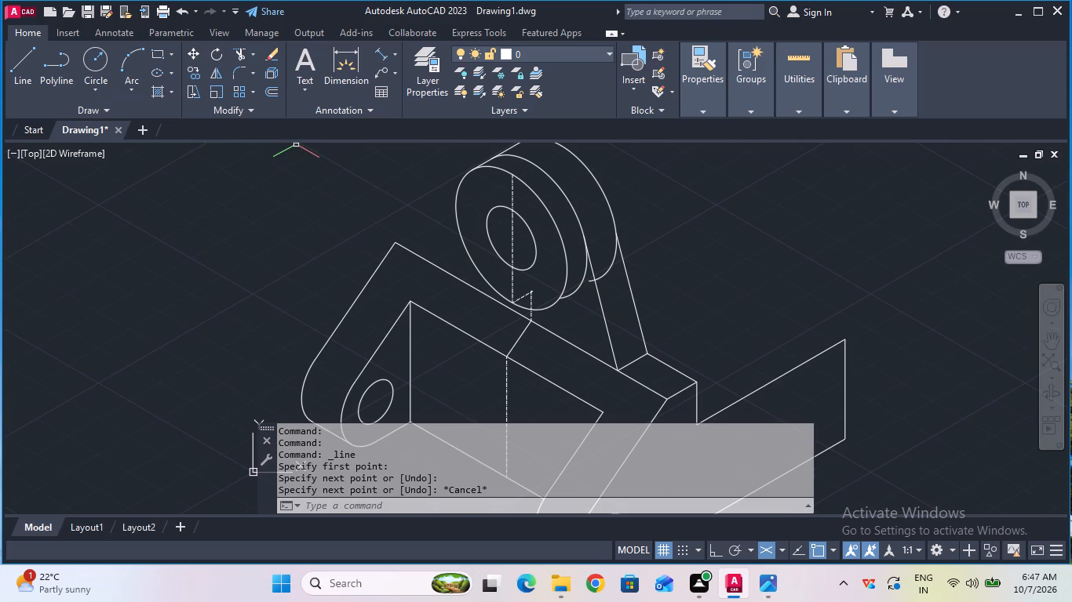
# Draw the boss's lower silhouette line between the front isocircle's lower edge and the middle arc.
pyautogui.click(22, 86)
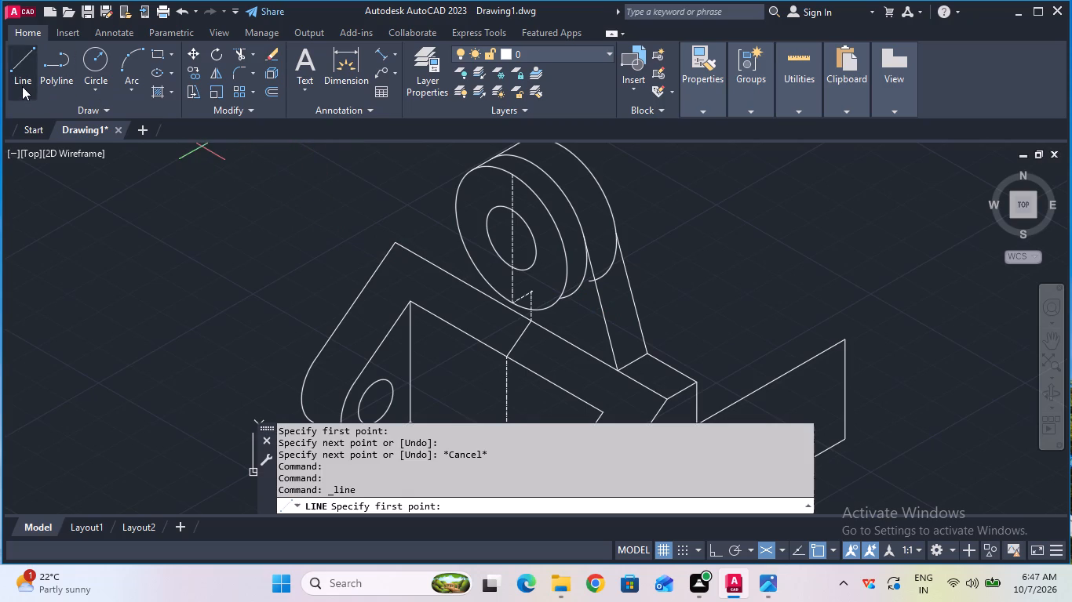
pyautogui.click(549, 306)
pyautogui.doubleClick(570, 299)
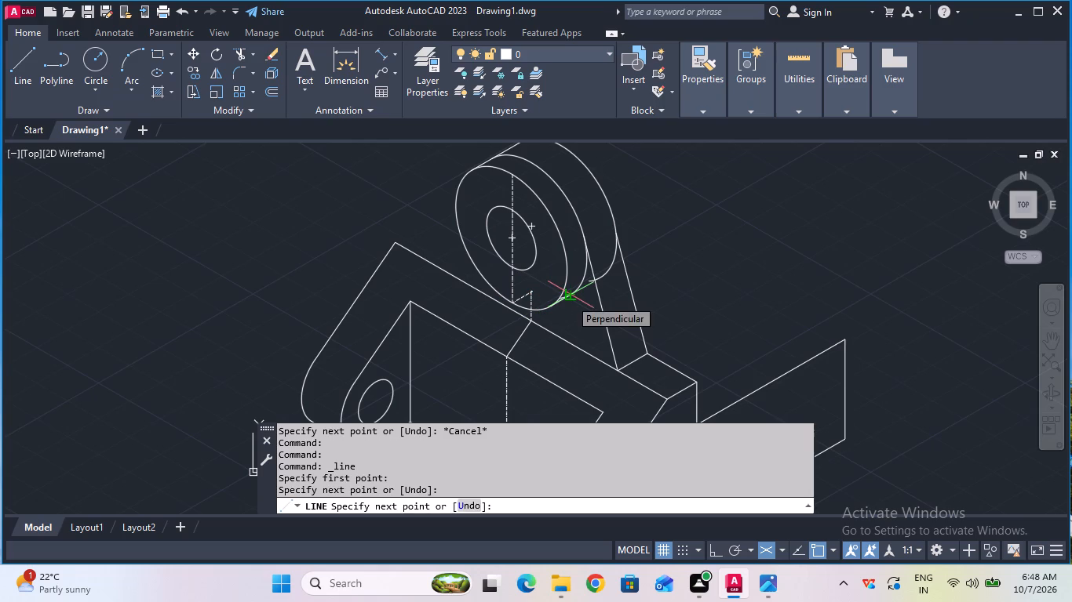
pyautogui.press('Escape')
# Trim the end of the middle boss arc that extends inside the lower silhouette line.
pyautogui.scroll(2, 570, 299)
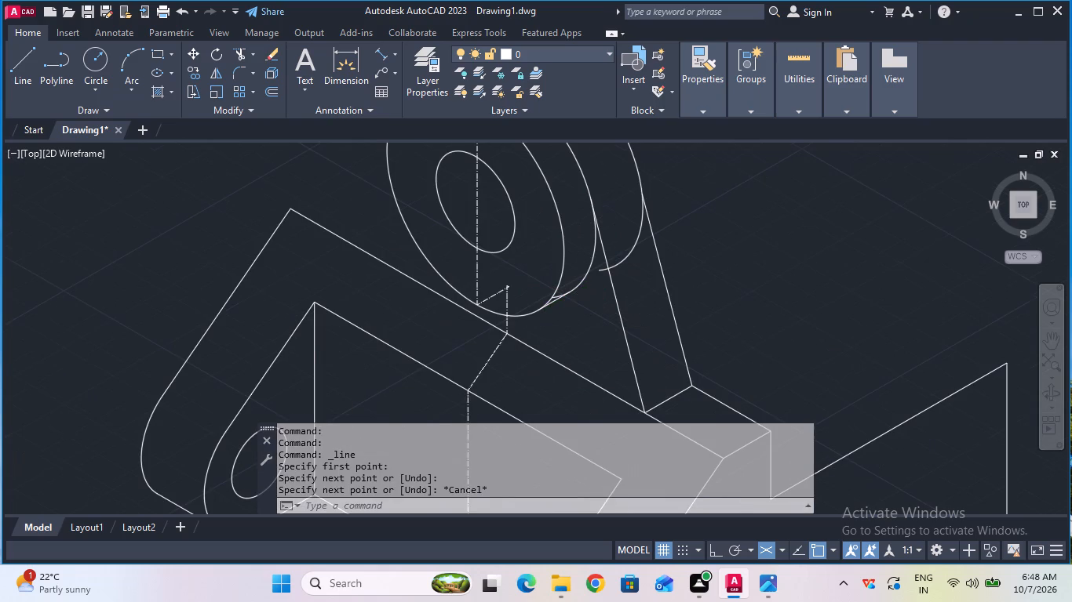
pyautogui.click(236, 58)
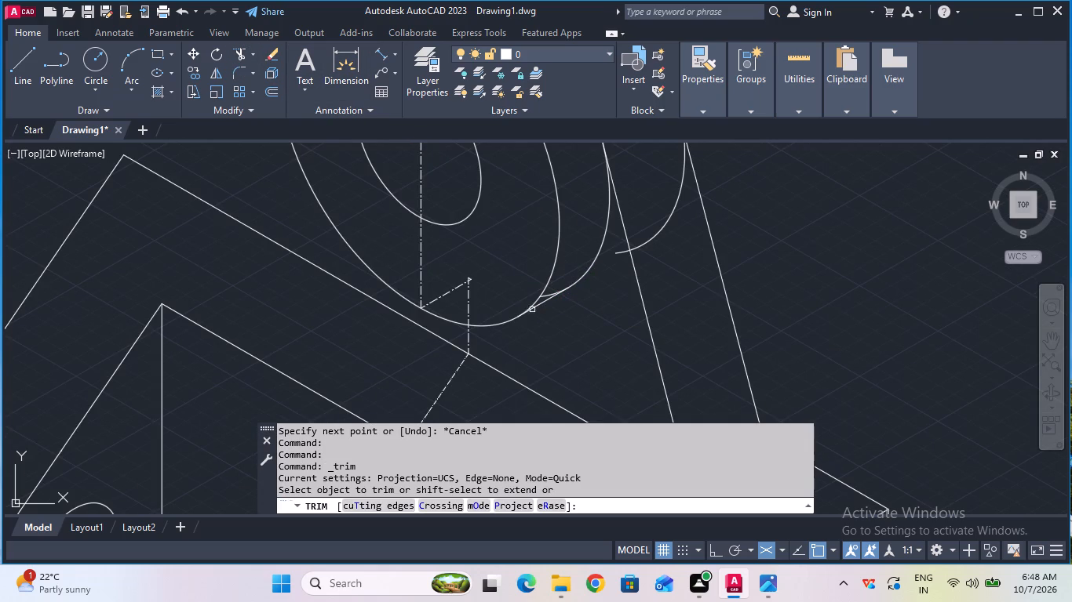
pyautogui.scroll(2, 587, 360)
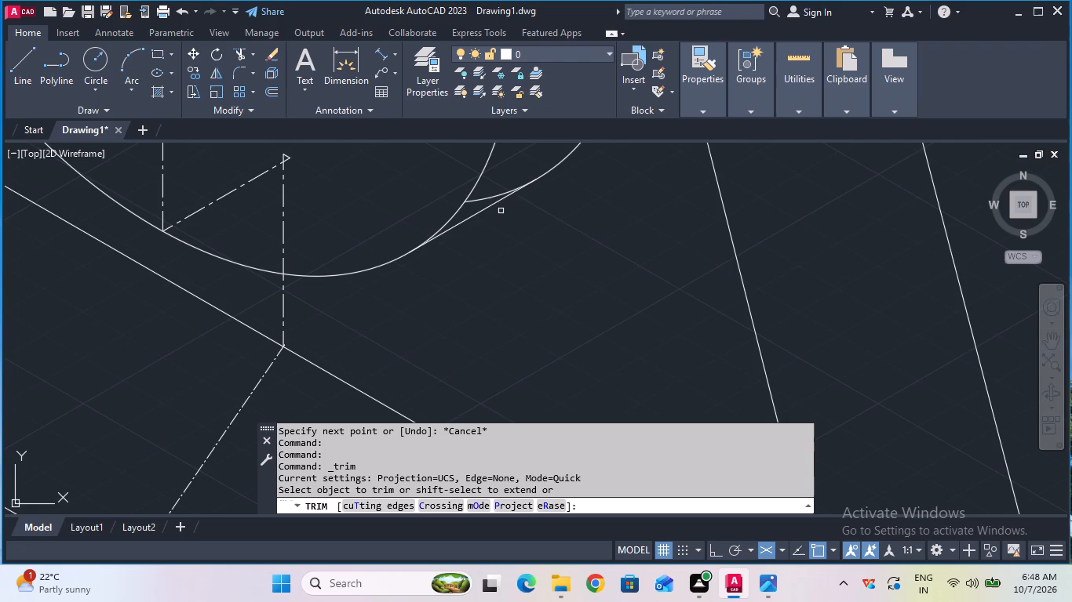
pyautogui.click(489, 196)
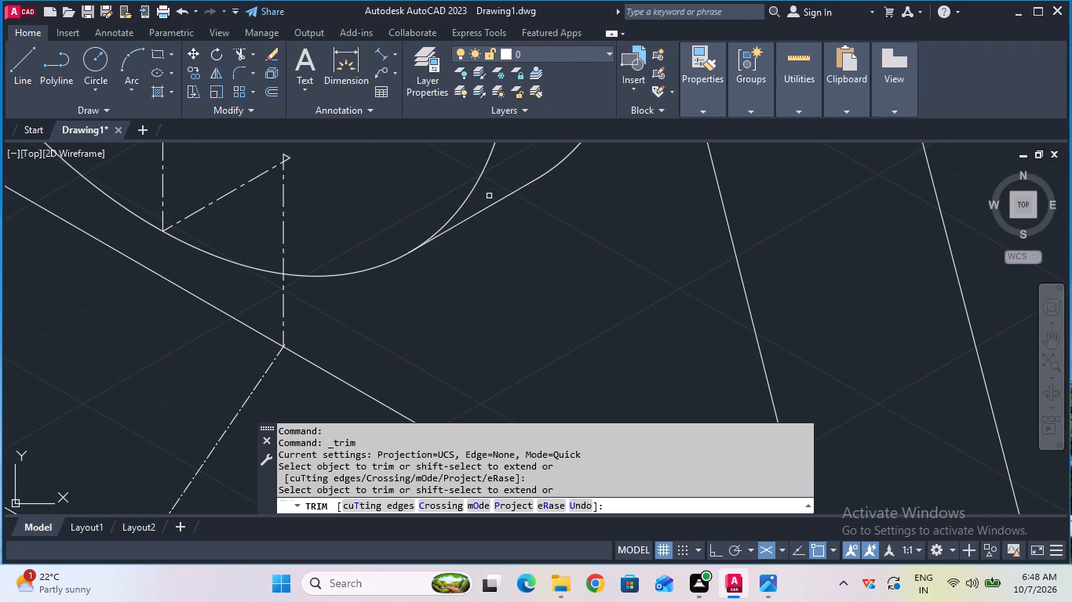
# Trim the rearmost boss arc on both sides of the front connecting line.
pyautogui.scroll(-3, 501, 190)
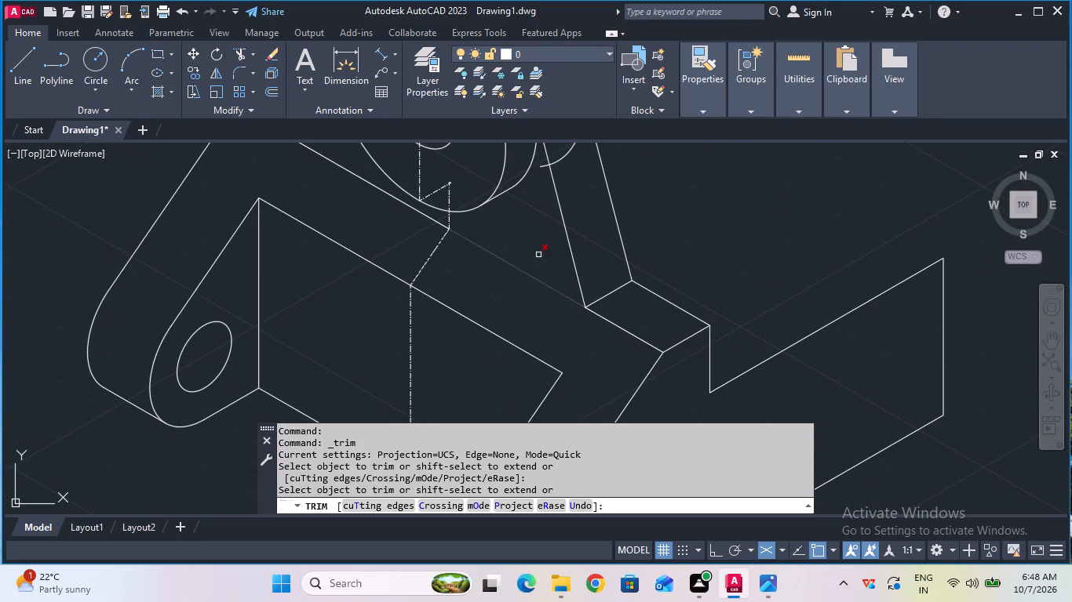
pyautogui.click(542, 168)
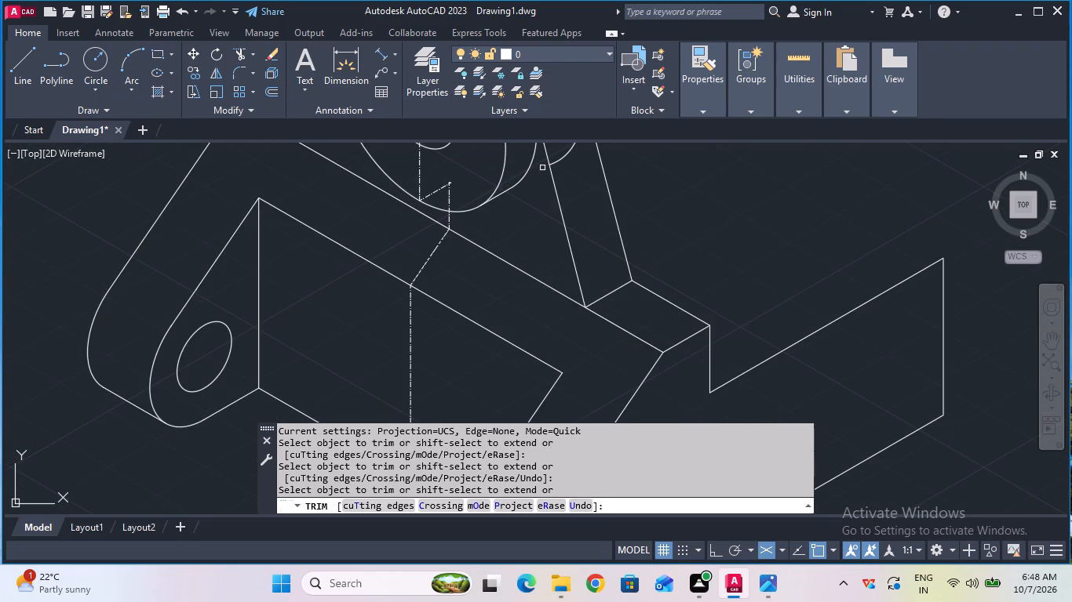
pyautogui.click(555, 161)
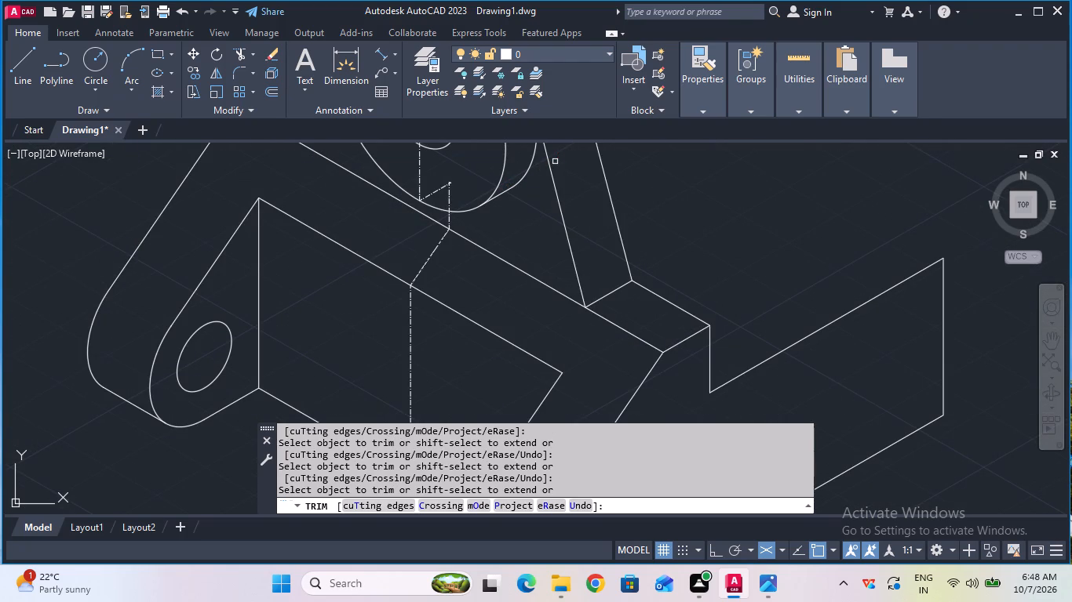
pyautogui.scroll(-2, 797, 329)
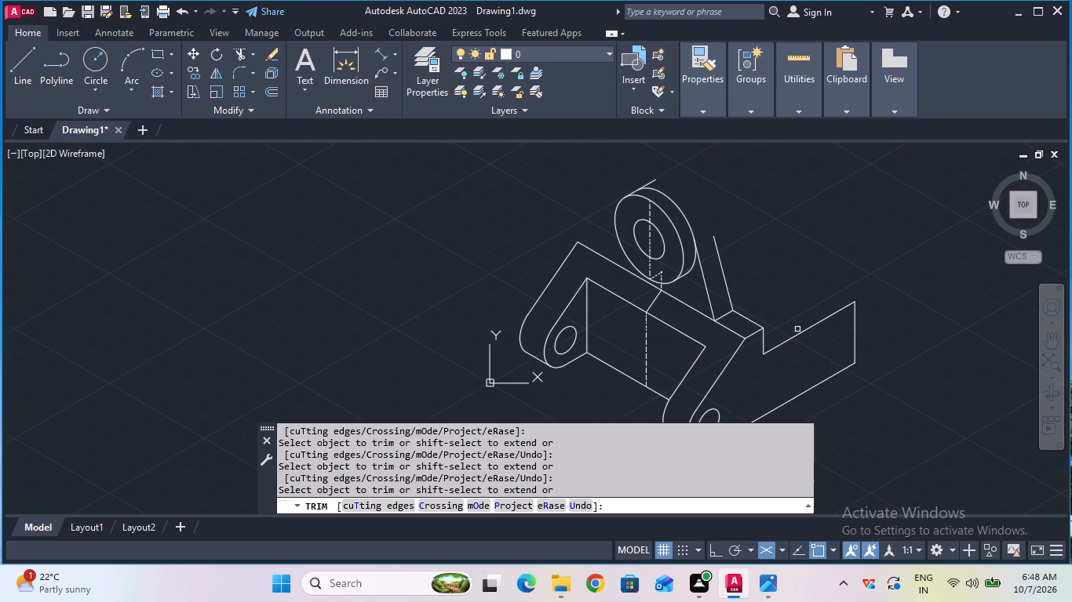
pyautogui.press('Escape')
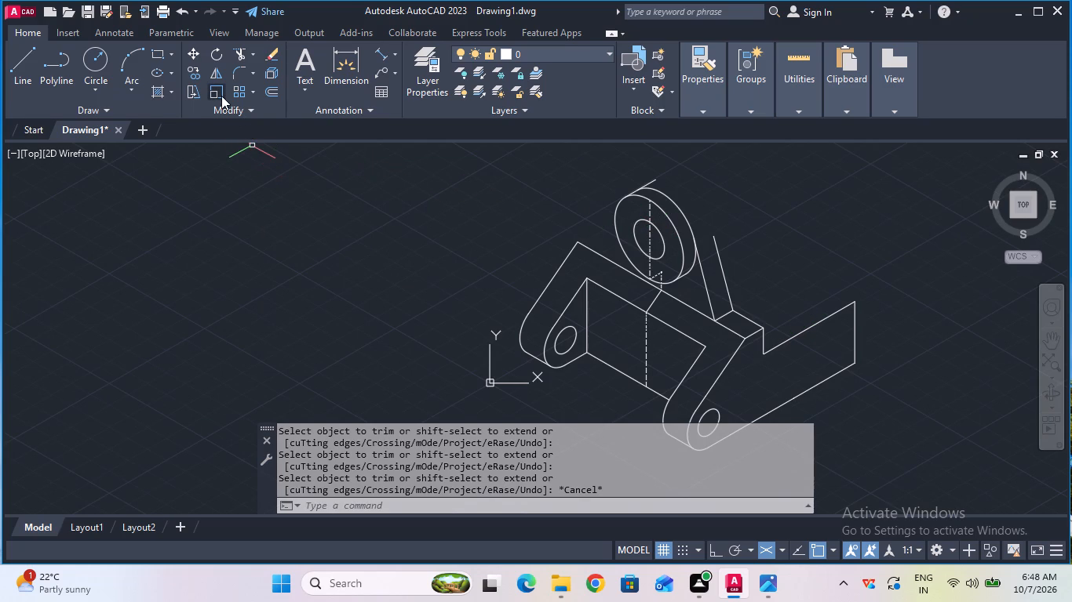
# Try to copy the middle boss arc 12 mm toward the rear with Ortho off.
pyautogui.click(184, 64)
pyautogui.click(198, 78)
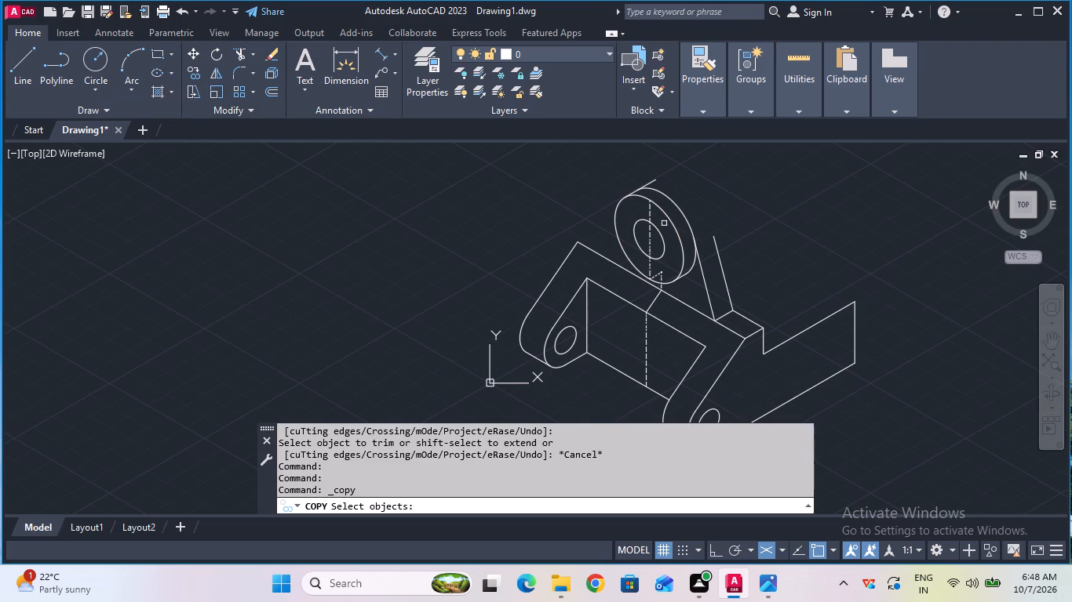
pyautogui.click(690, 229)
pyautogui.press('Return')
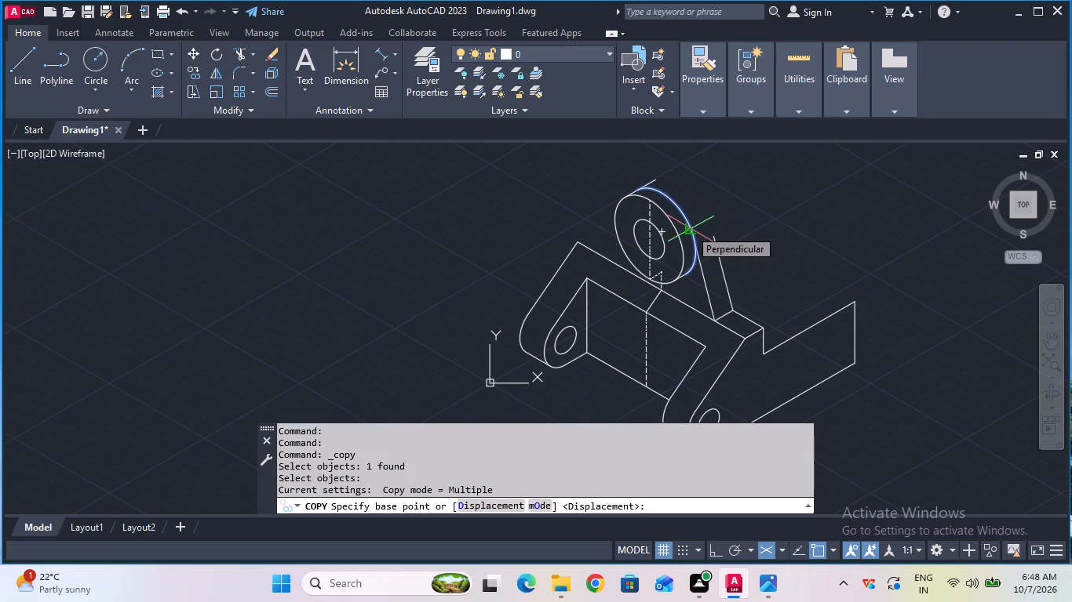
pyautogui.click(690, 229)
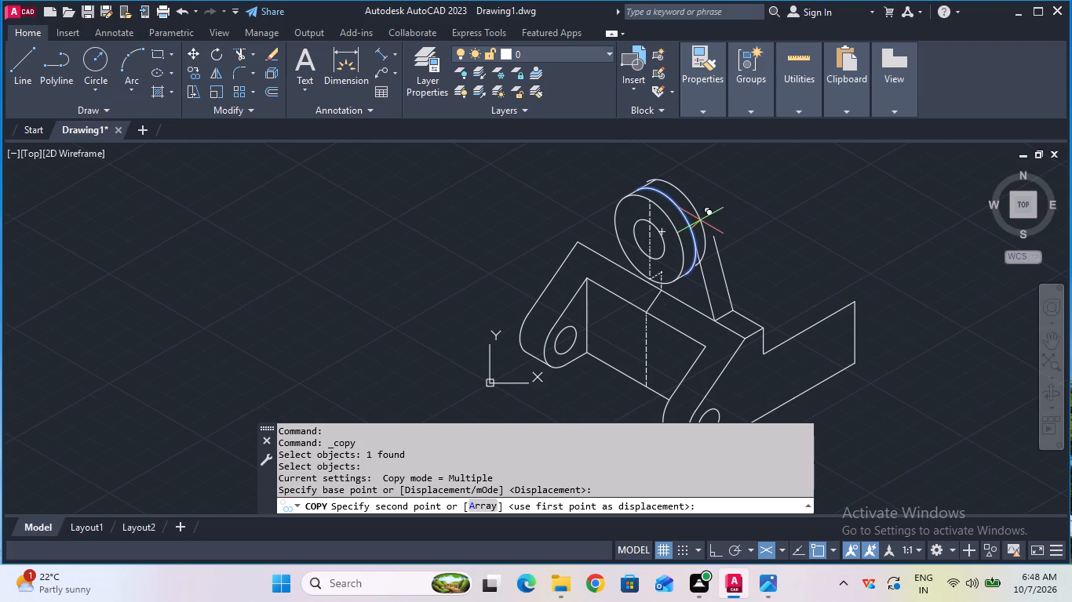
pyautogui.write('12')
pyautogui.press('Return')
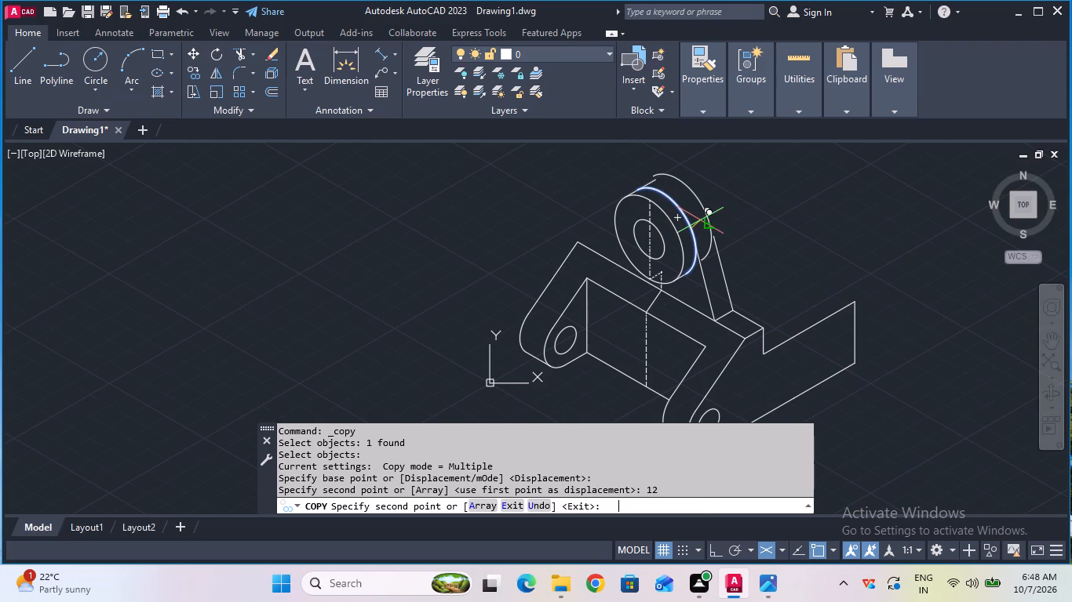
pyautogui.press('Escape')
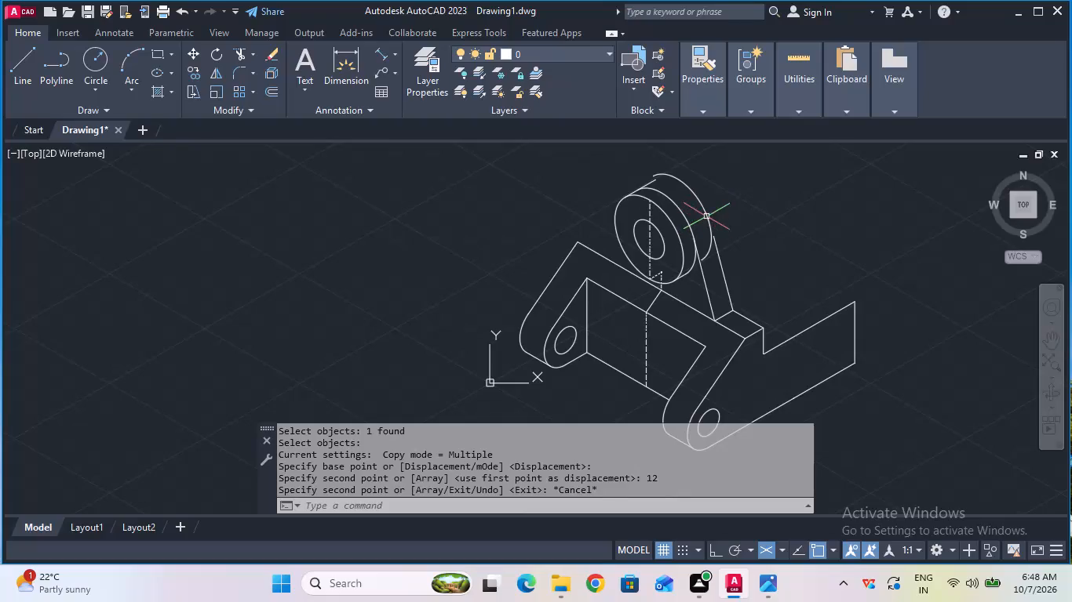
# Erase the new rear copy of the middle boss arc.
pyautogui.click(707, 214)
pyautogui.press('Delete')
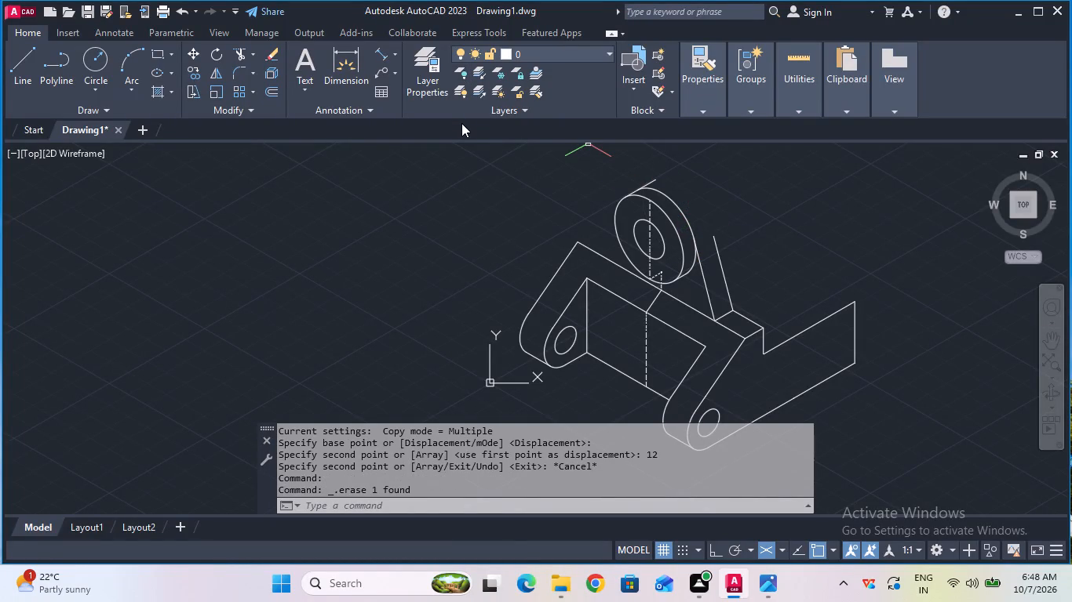
# Copy the middle boss arc 12 mm toward the rear along the boss axis with Ortho on.
pyautogui.press('F8')
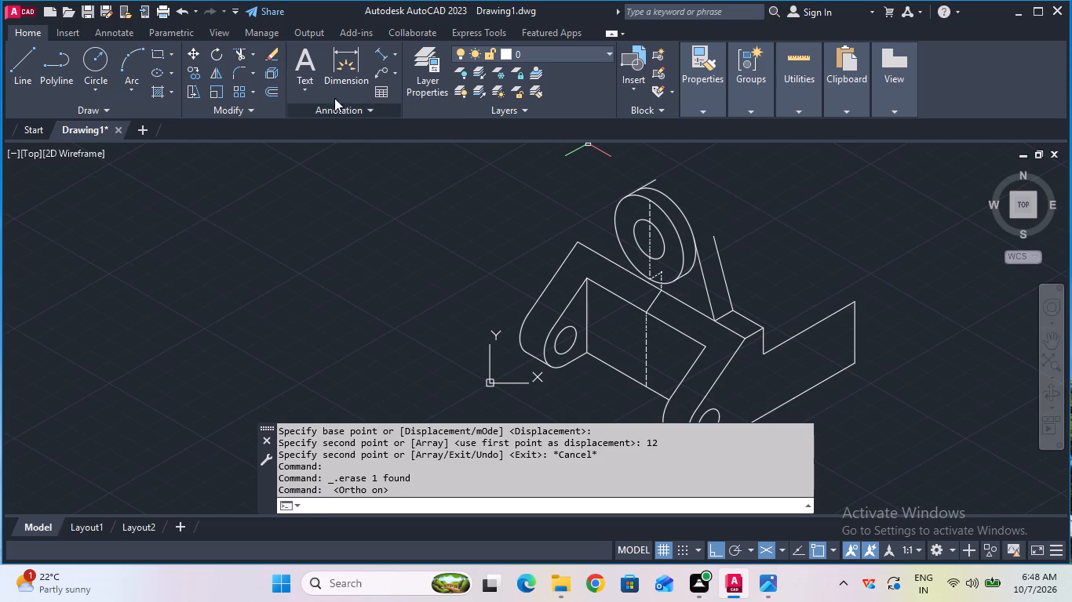
pyautogui.click(200, 76)
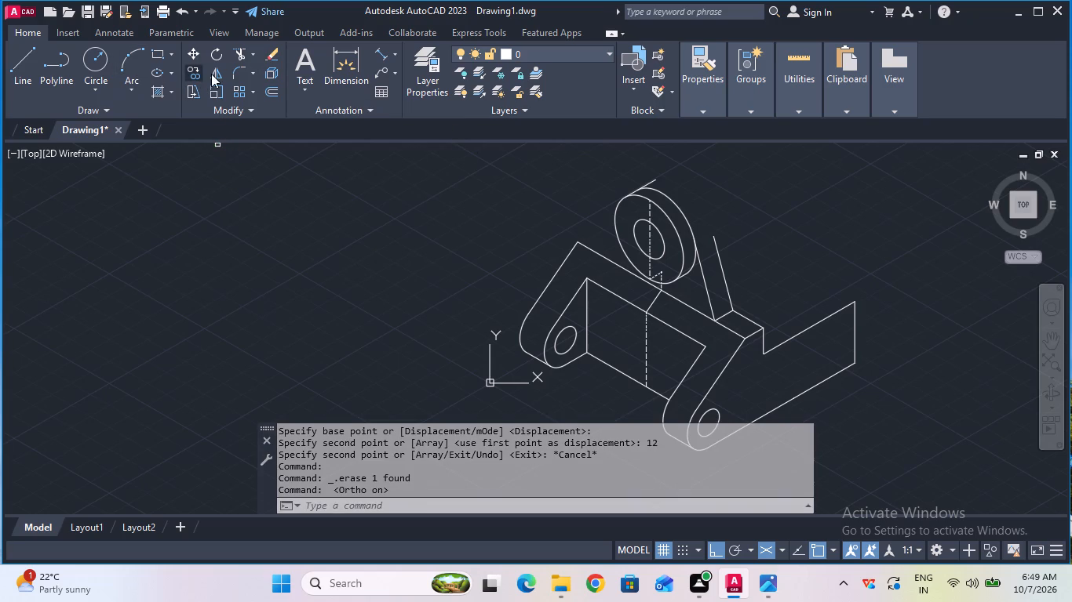
pyautogui.click(678, 203)
pyautogui.press('Return')
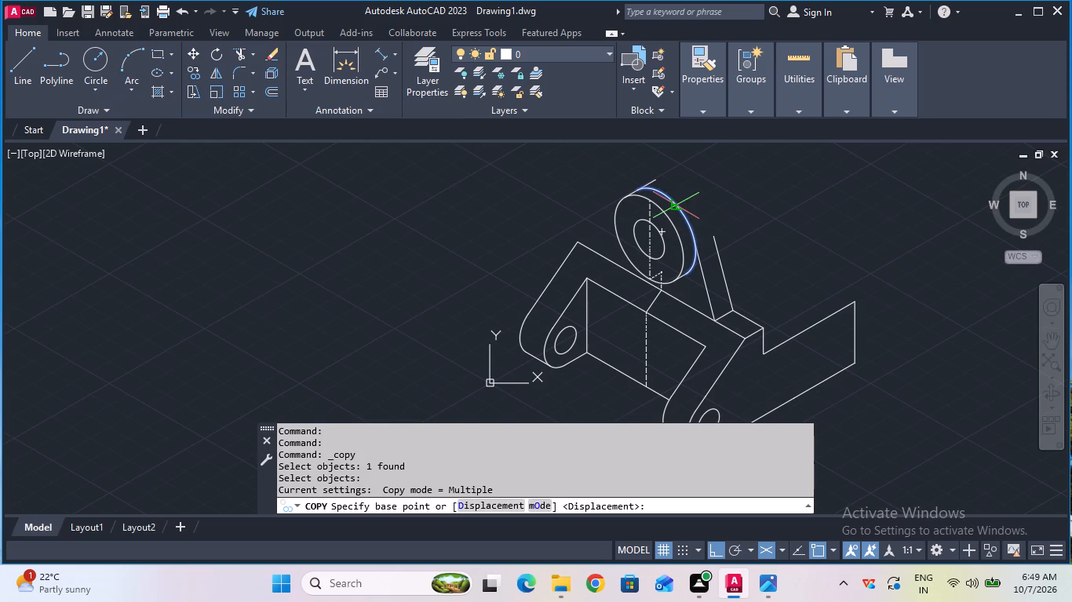
pyautogui.click(662, 232)
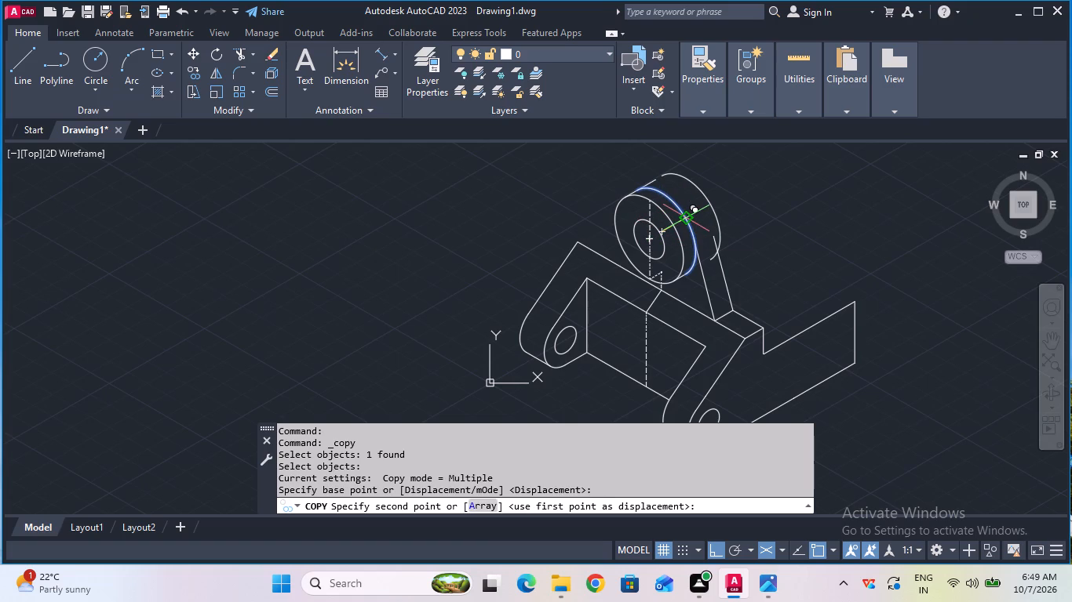
pyautogui.write('12')
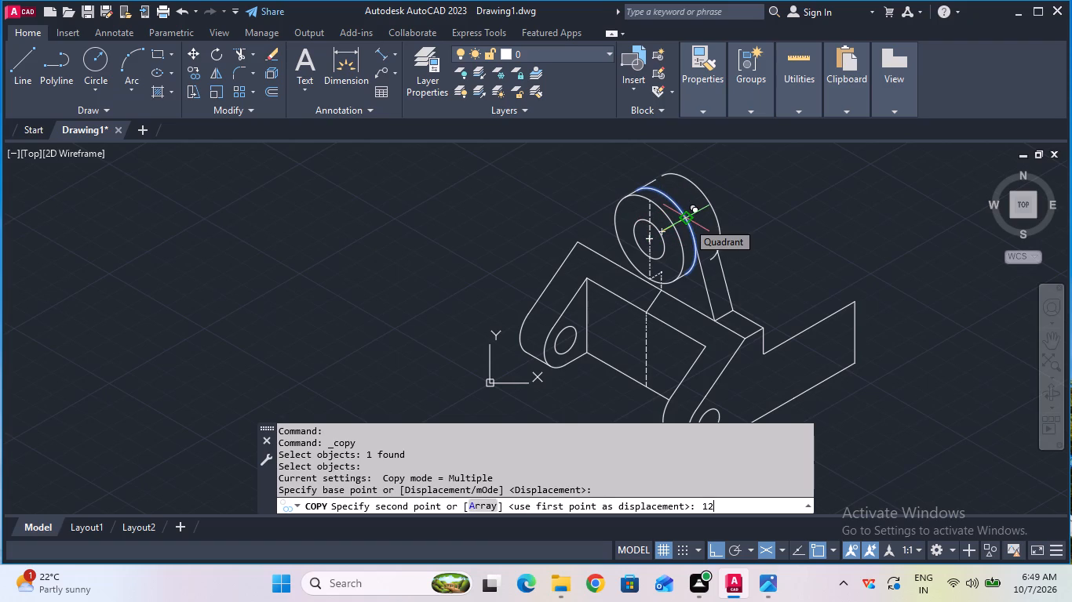
pyautogui.press('Return')
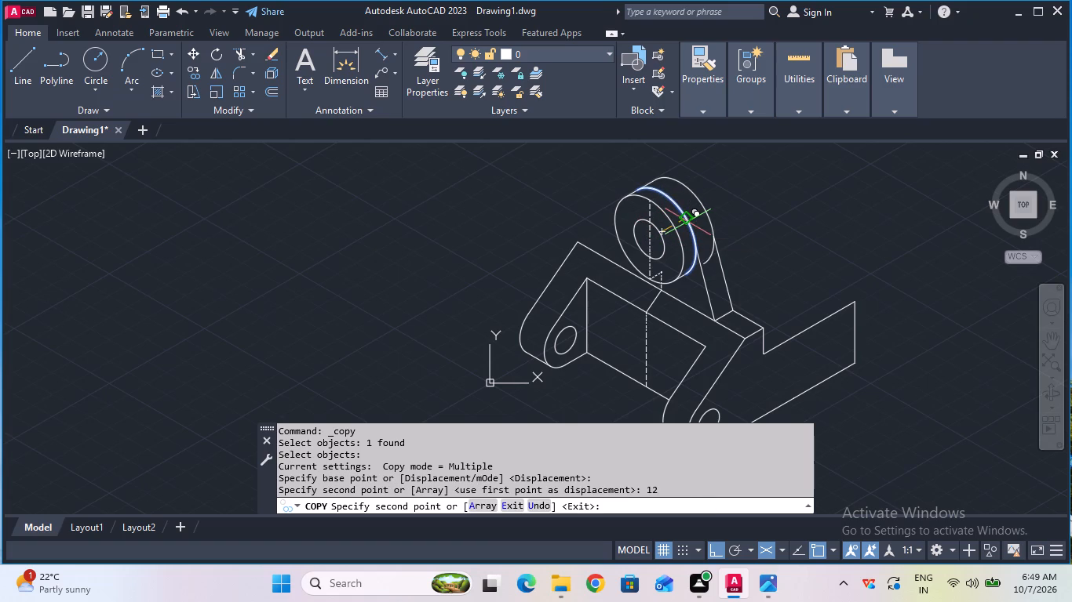
pyautogui.press('Escape')
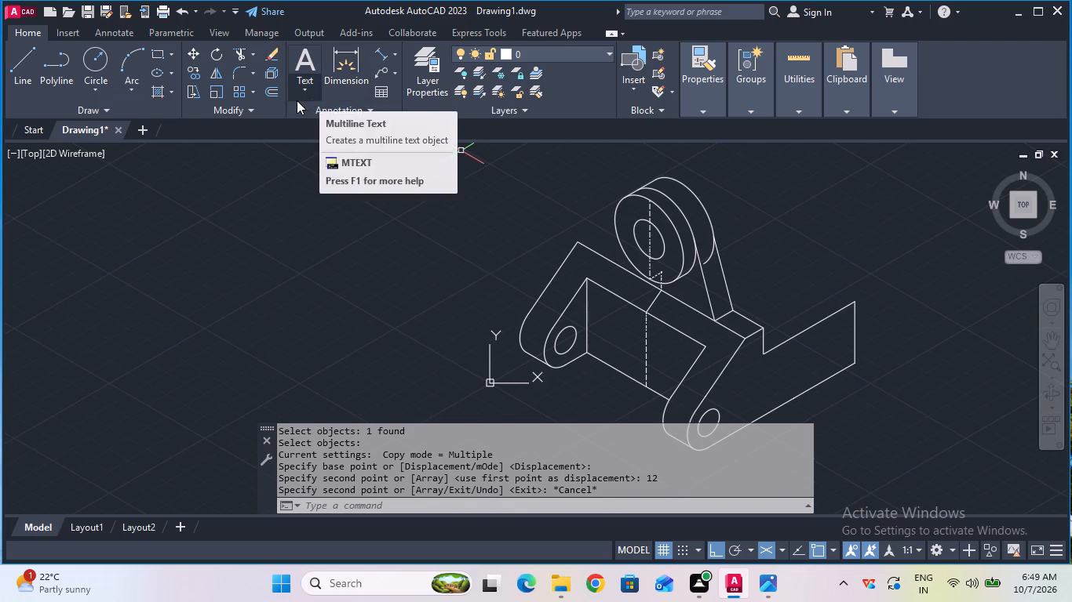
# Trim the middle boss arc above the front web line and the rear arc's end inside the rear web line.
pyautogui.click(237, 59)
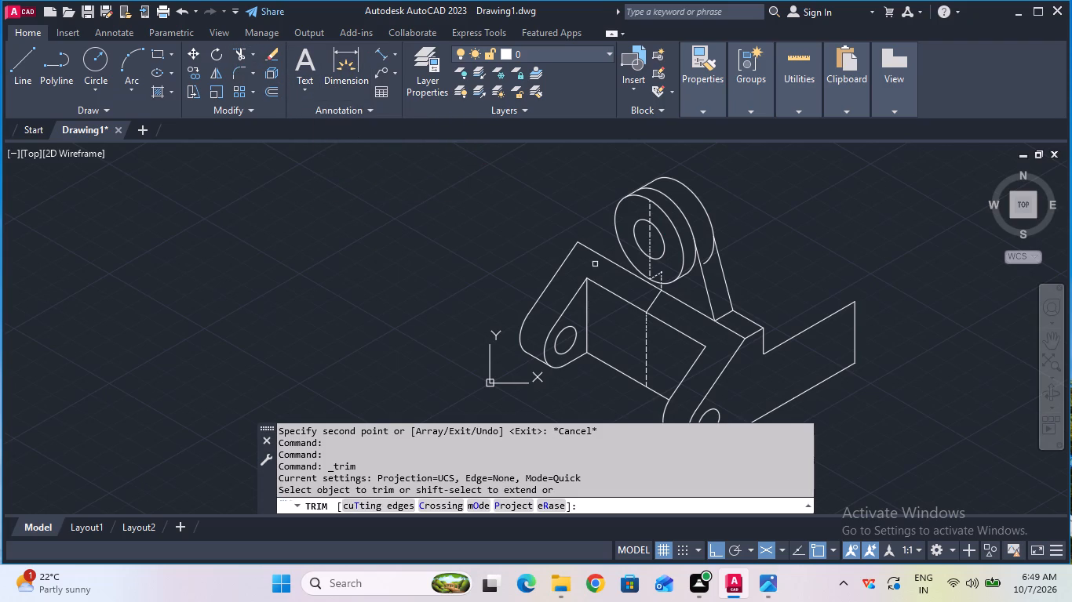
pyautogui.doubleClick(673, 204)
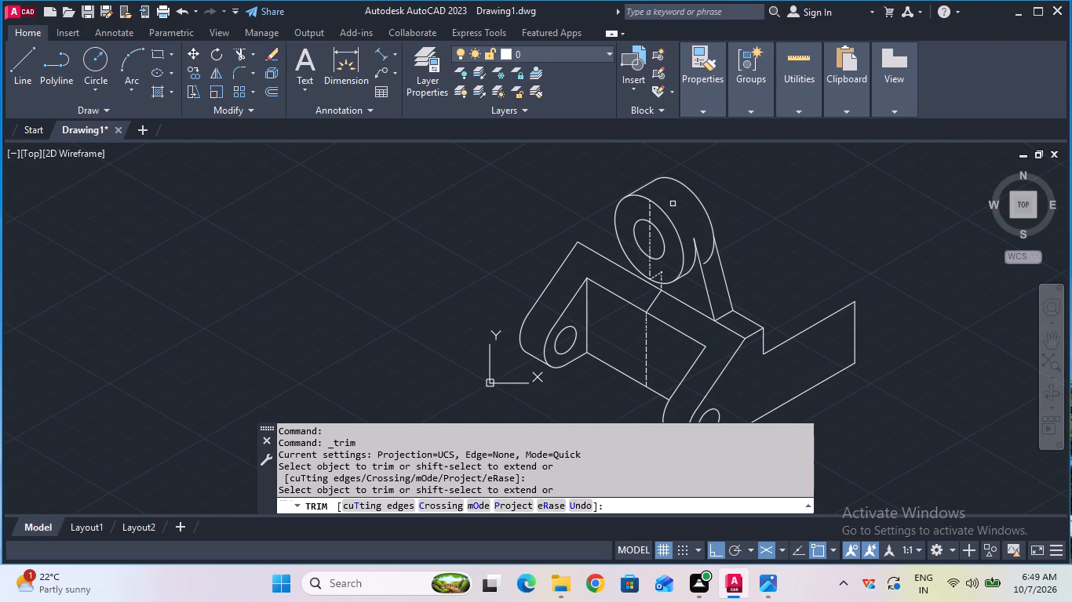
pyautogui.doubleClick(709, 258)
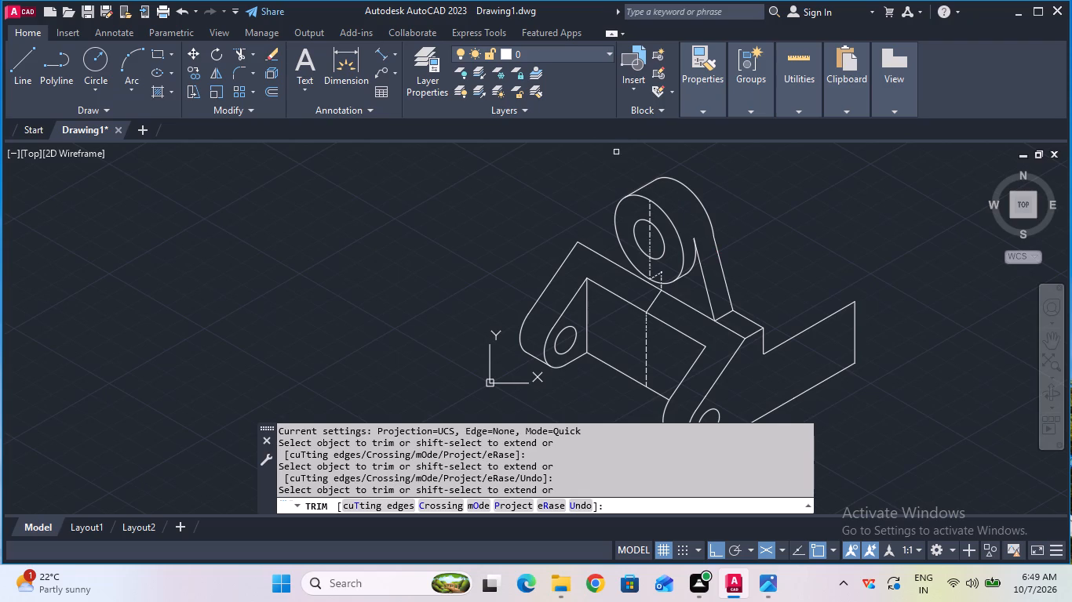
pyautogui.press('Escape')
# Add a 35 mm aligned dimension from the centreline point along the body's rear top edge, away from the web.
pyautogui.scroll(2, 716, 240)
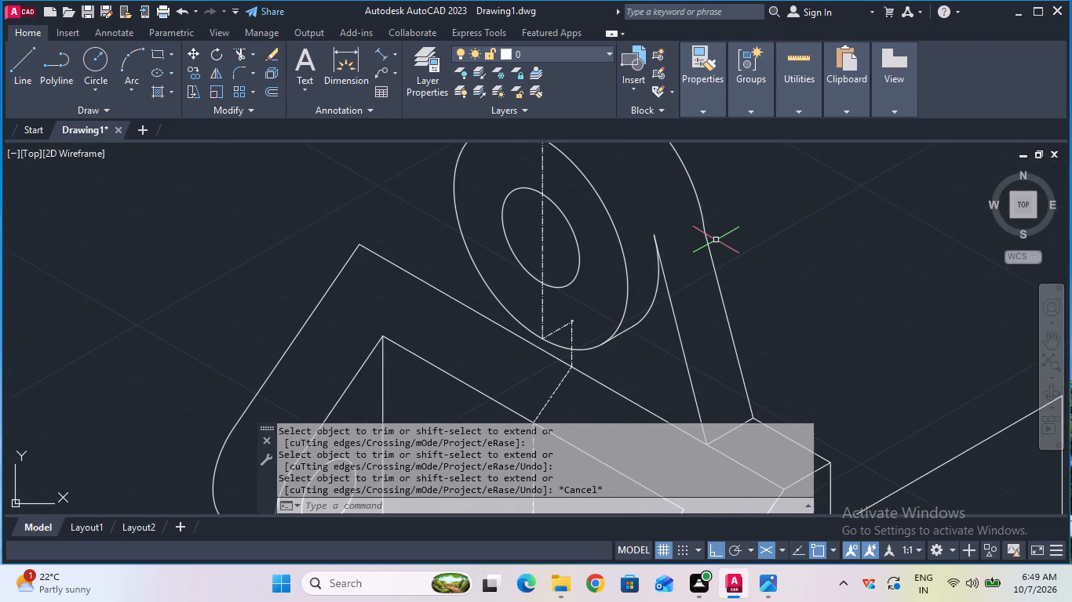
pyautogui.scroll(-1, 716, 240)
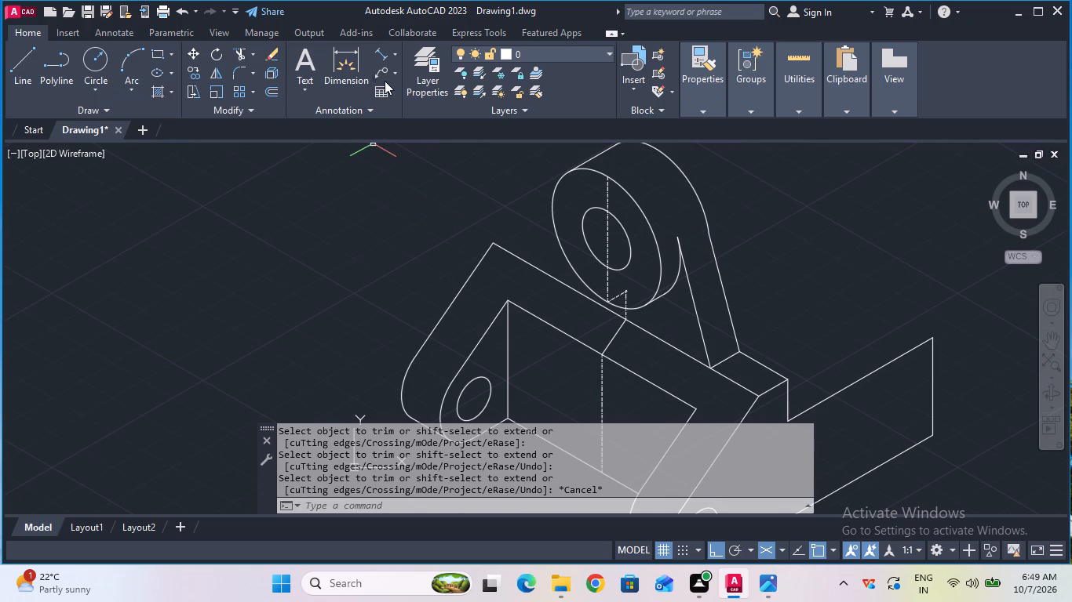
pyautogui.click(386, 60)
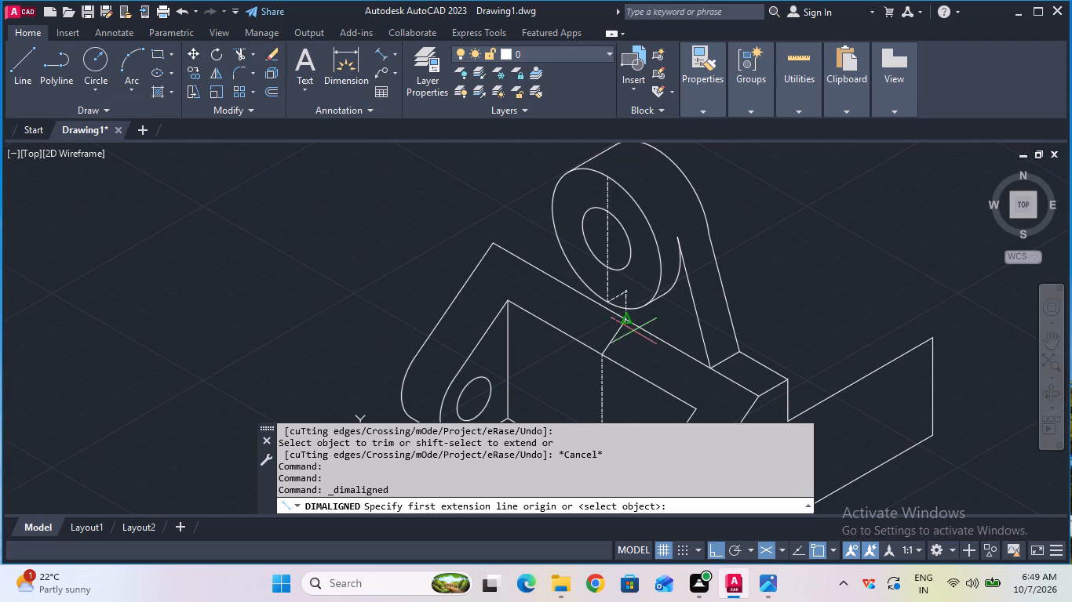
pyautogui.click(629, 323)
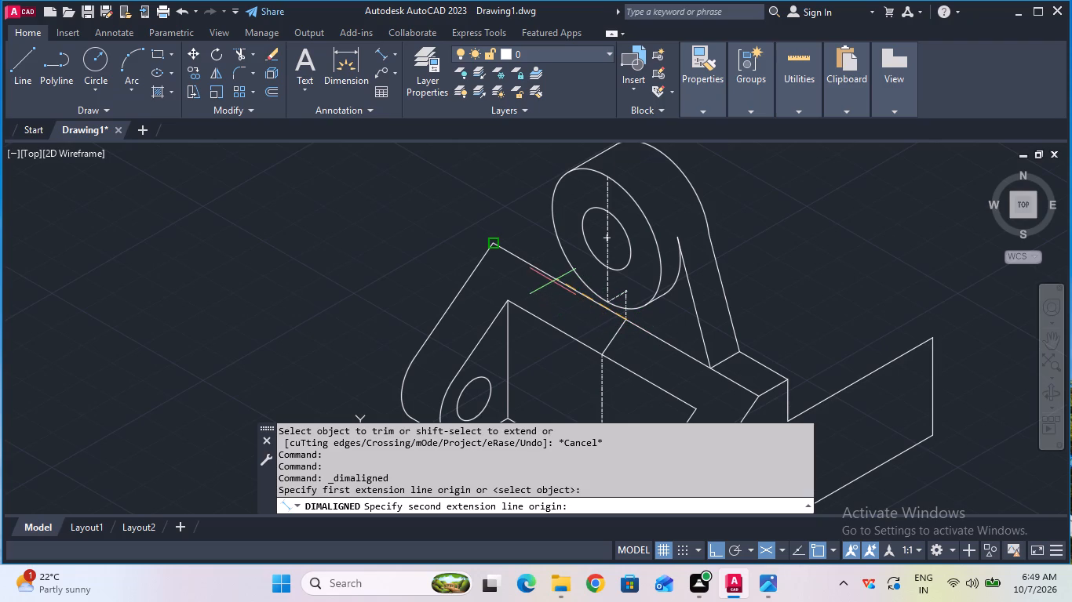
pyautogui.write('35')
pyautogui.press('Return')
pyautogui.click(540, 298)
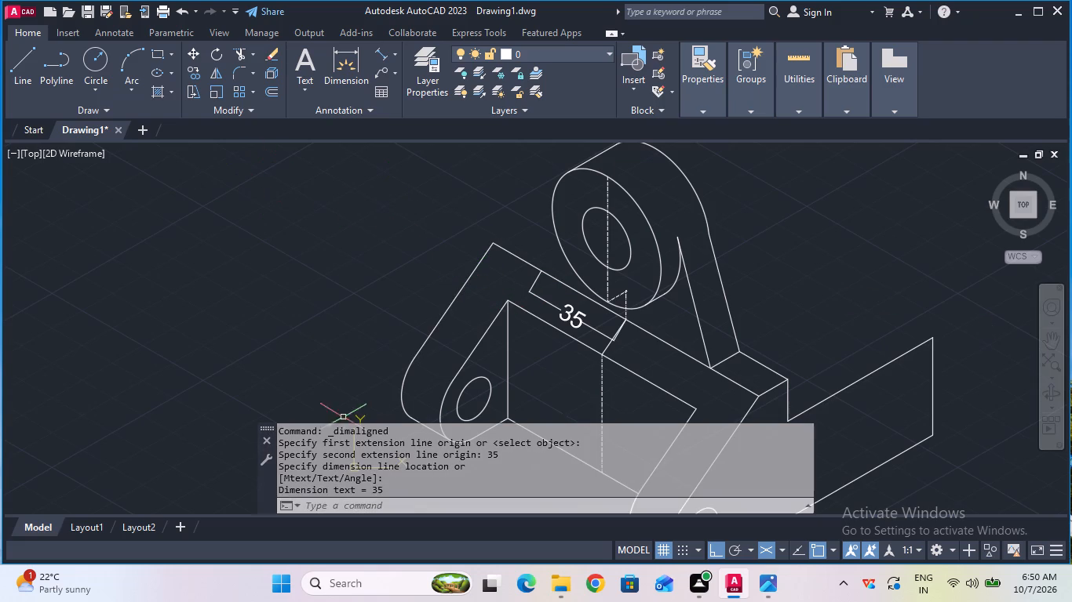
# With Ortho off, draw a short line from the midpoint of the 35 mm dimension's far extension line to the rear top edge.
pyautogui.click(29, 88)
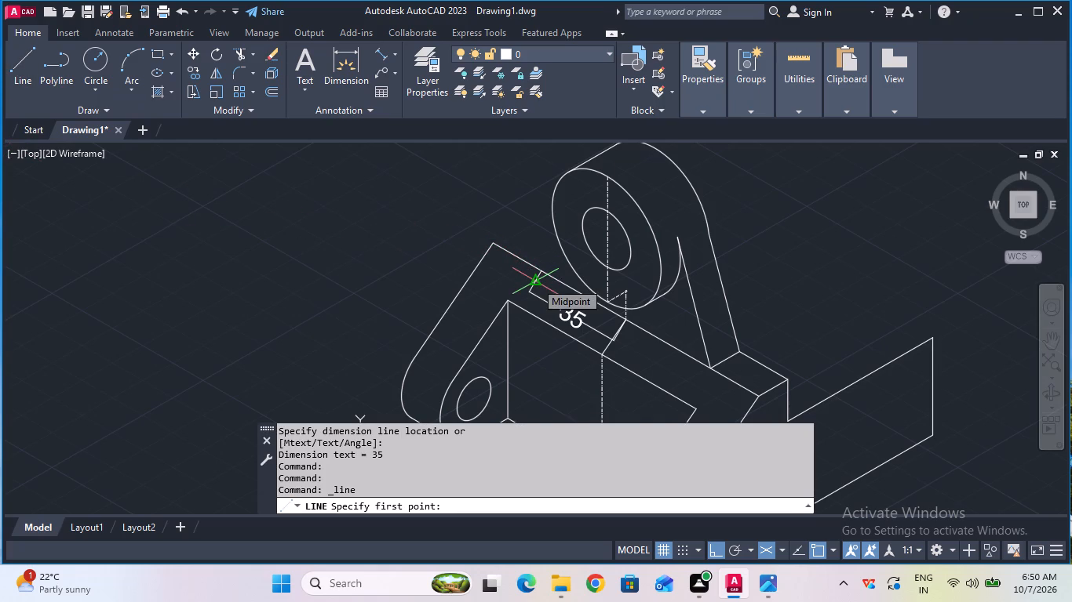
pyautogui.scroll(1, 535, 281)
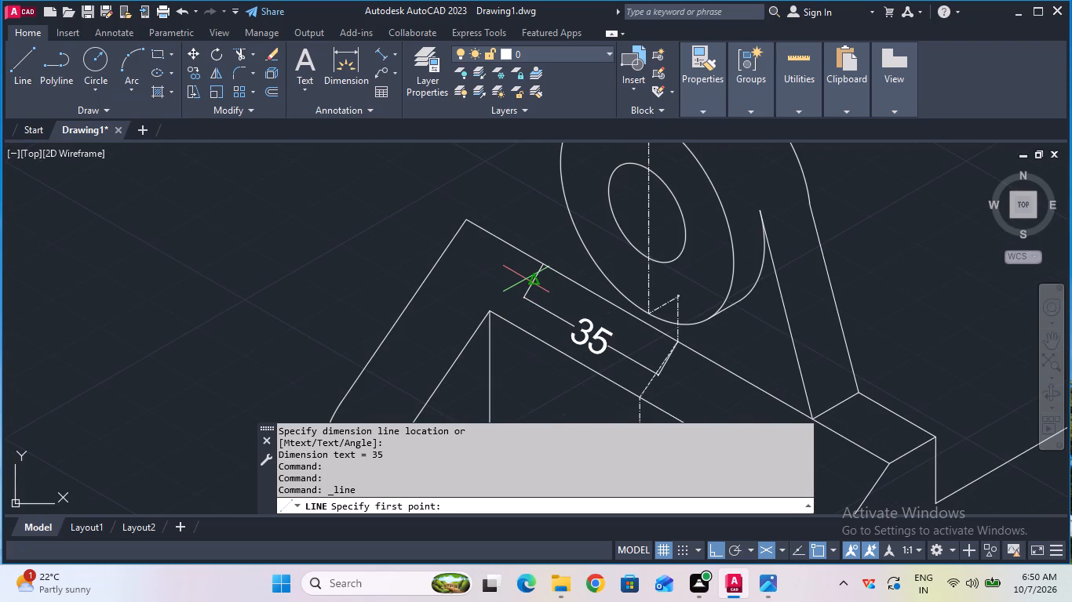
pyautogui.click(536, 283)
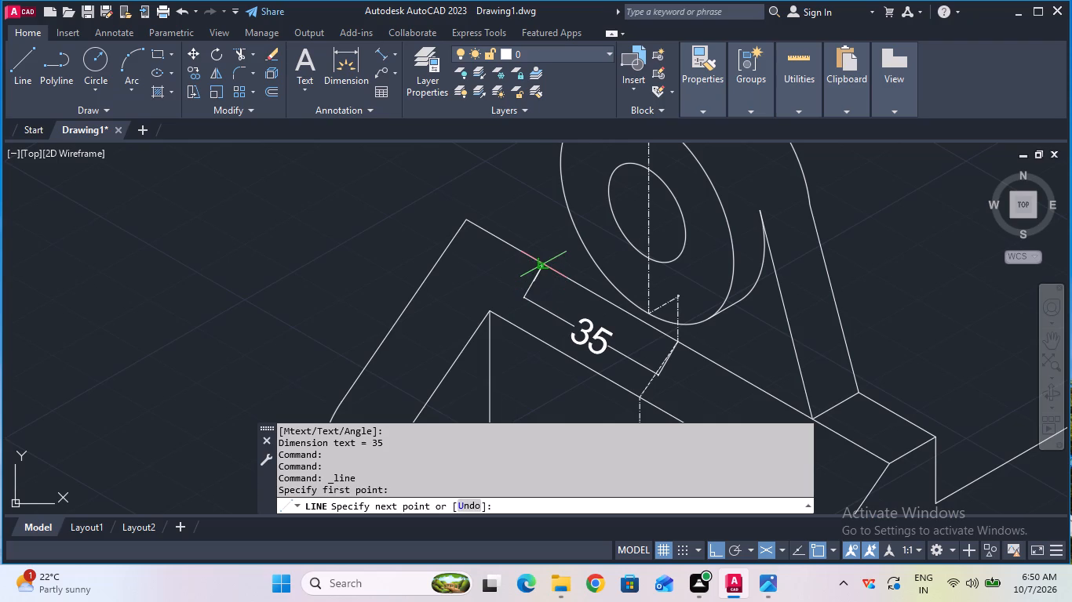
pyautogui.press('F8')
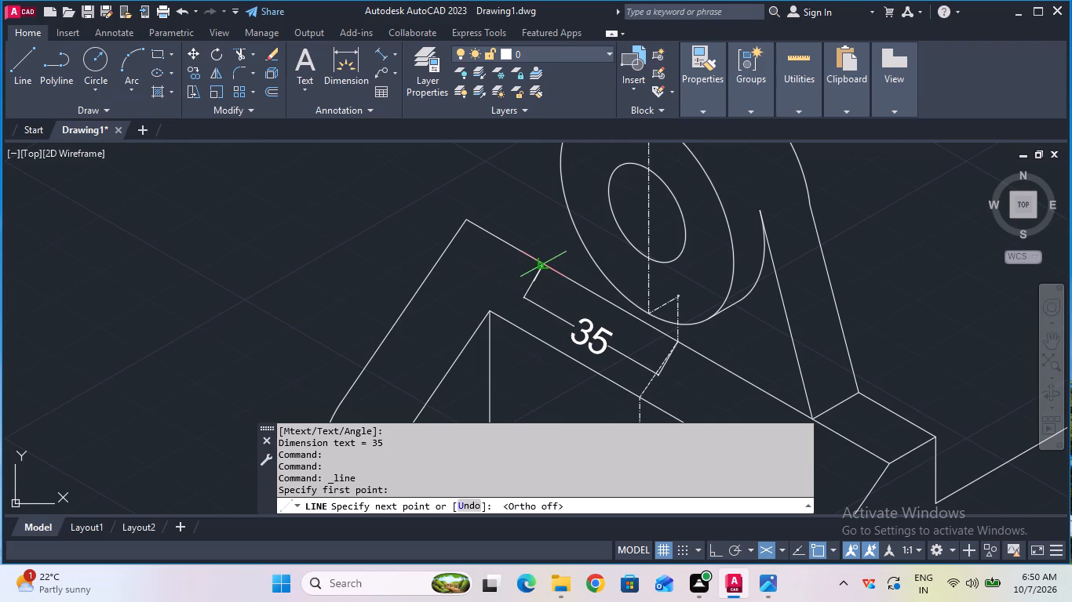
pyautogui.click(543, 268)
pyautogui.press('Escape')
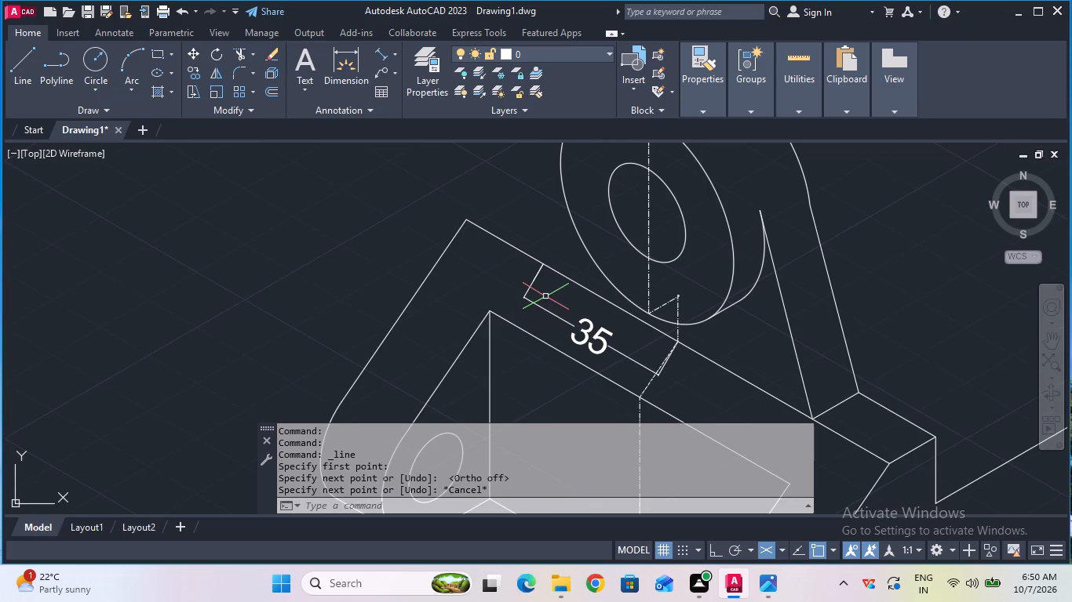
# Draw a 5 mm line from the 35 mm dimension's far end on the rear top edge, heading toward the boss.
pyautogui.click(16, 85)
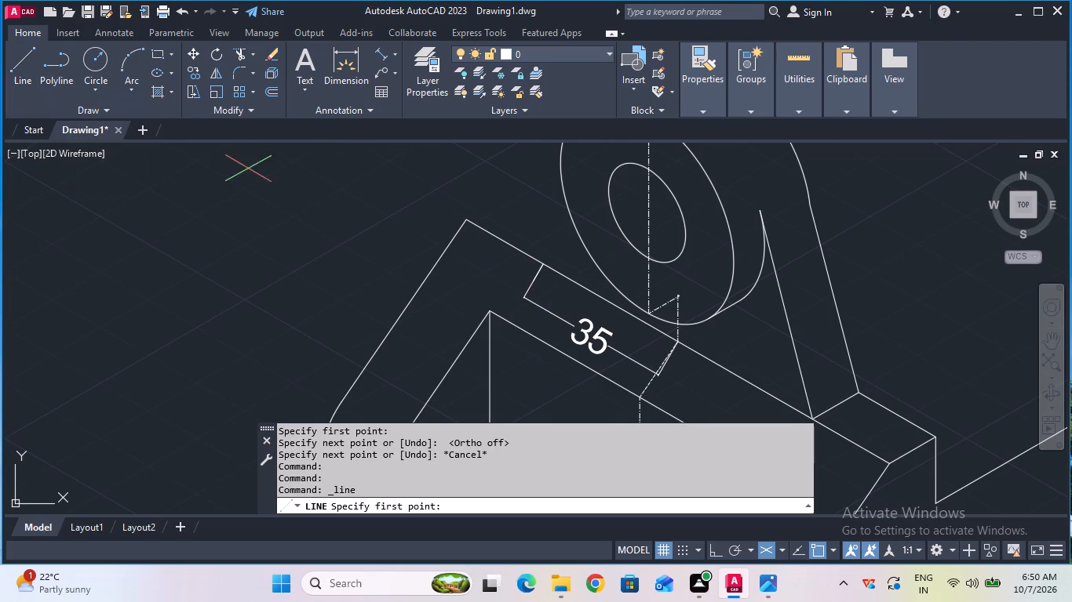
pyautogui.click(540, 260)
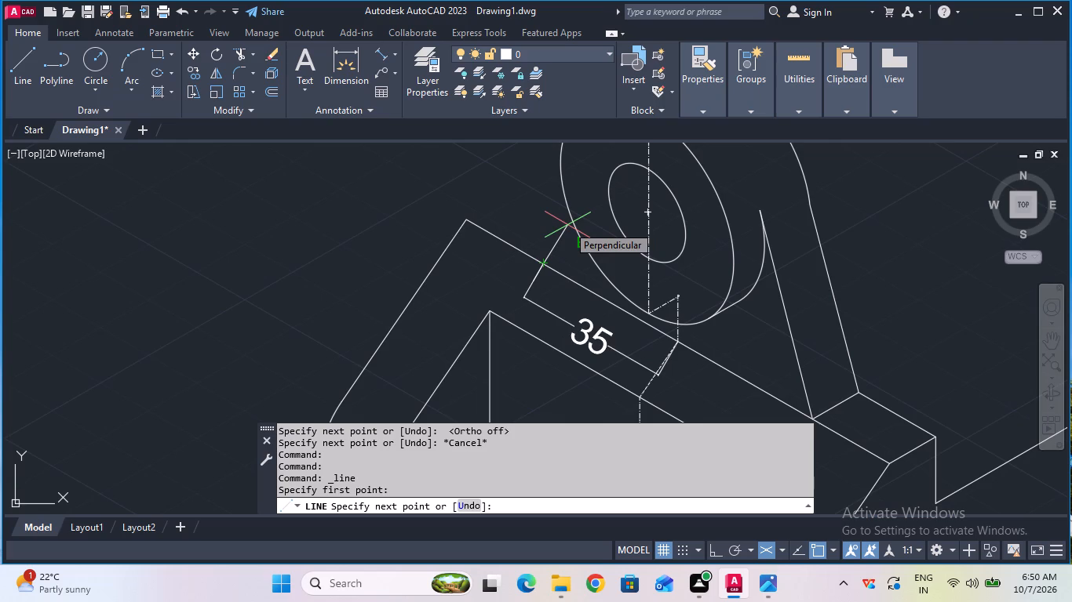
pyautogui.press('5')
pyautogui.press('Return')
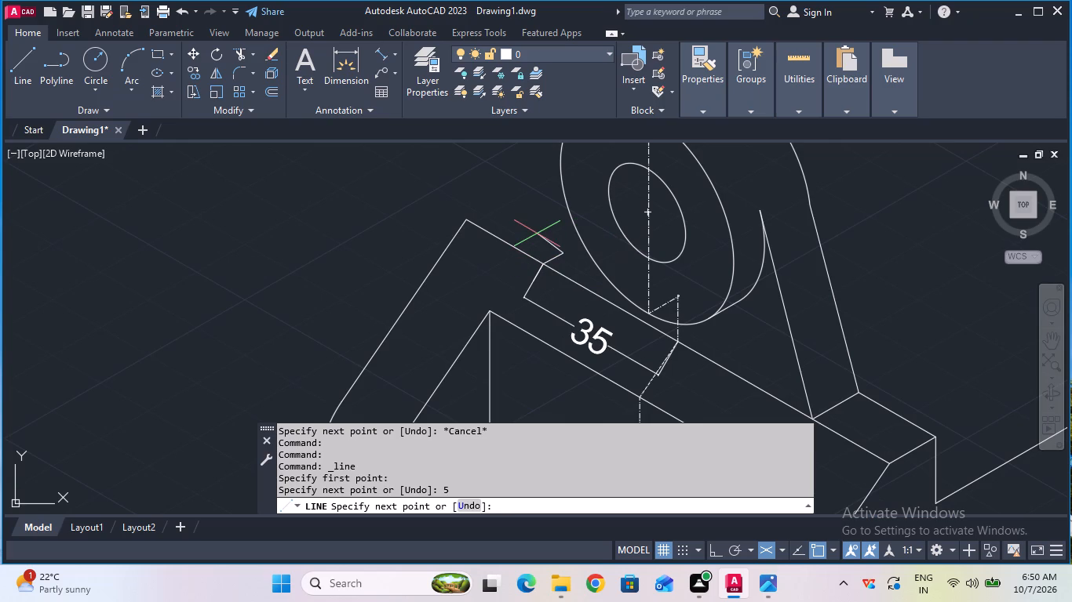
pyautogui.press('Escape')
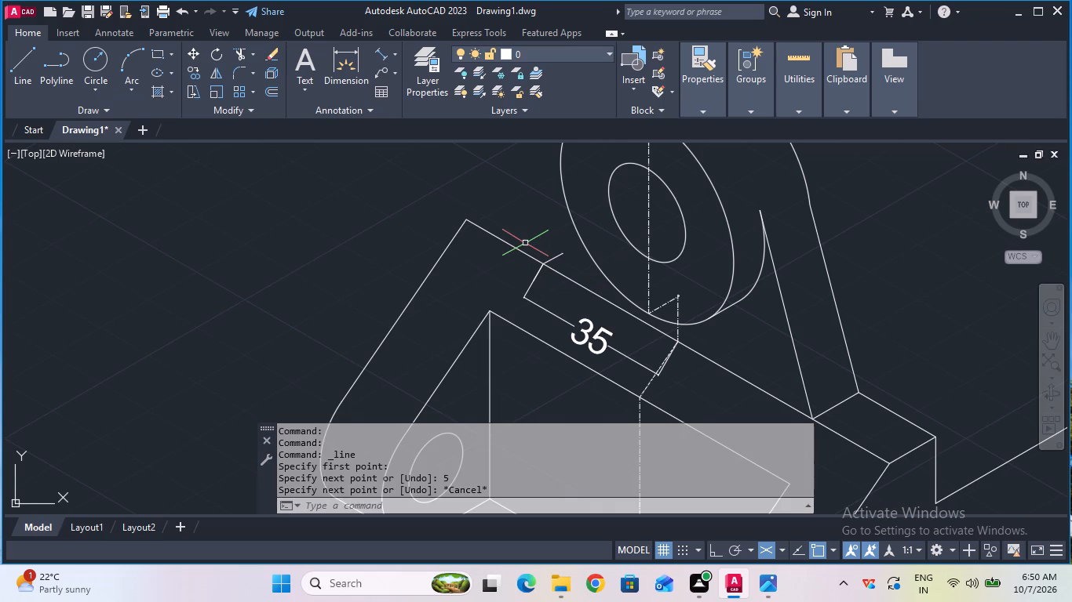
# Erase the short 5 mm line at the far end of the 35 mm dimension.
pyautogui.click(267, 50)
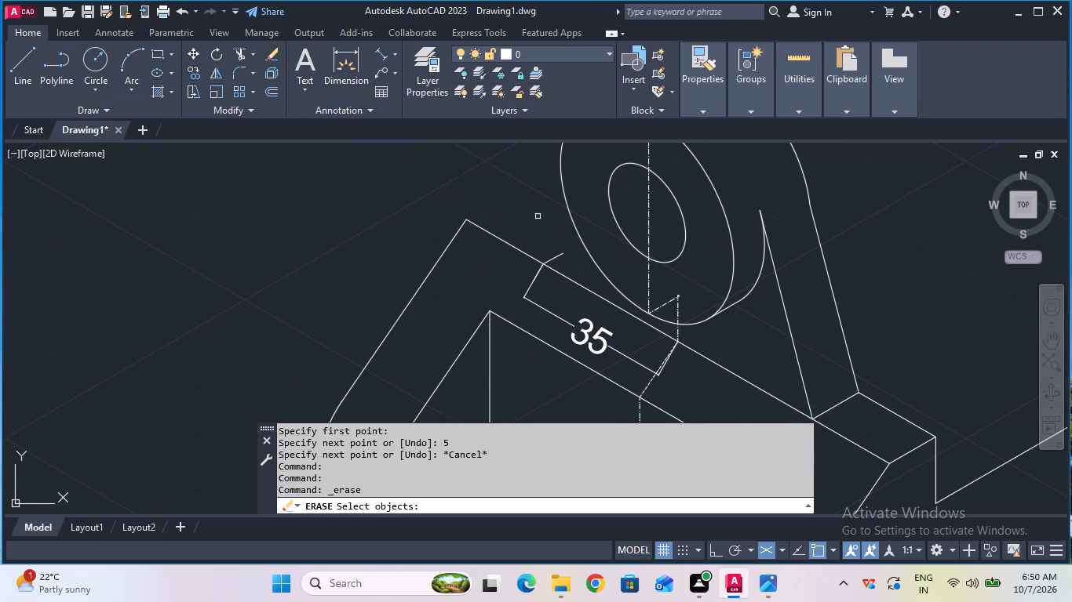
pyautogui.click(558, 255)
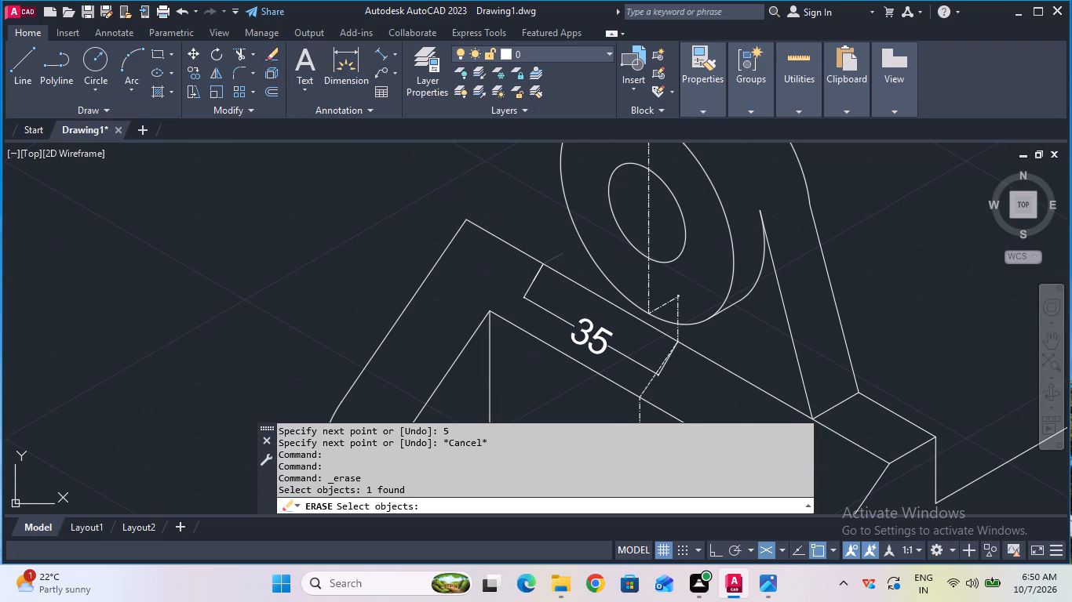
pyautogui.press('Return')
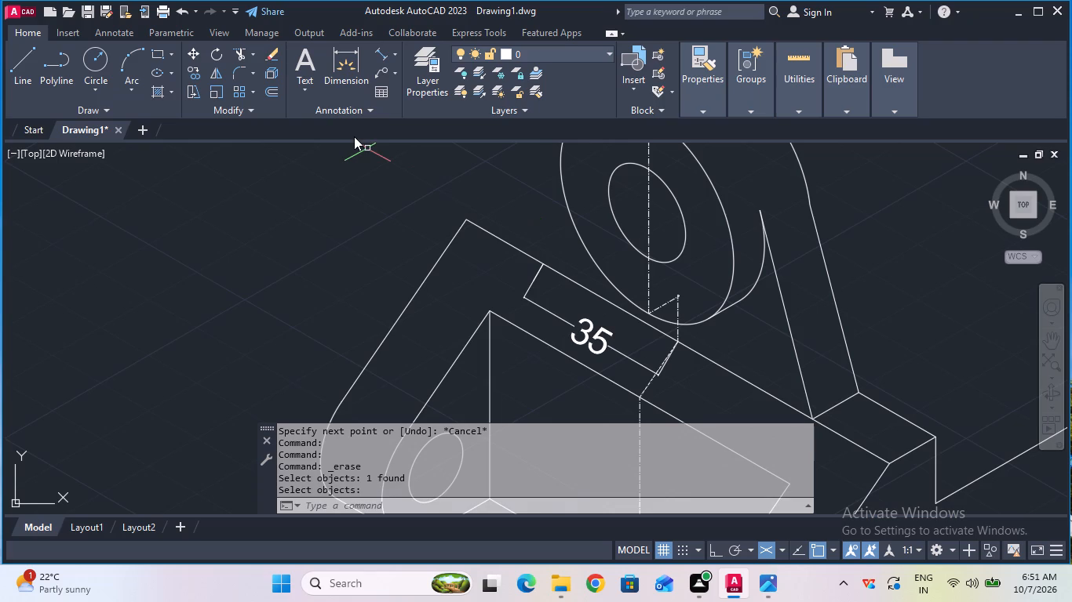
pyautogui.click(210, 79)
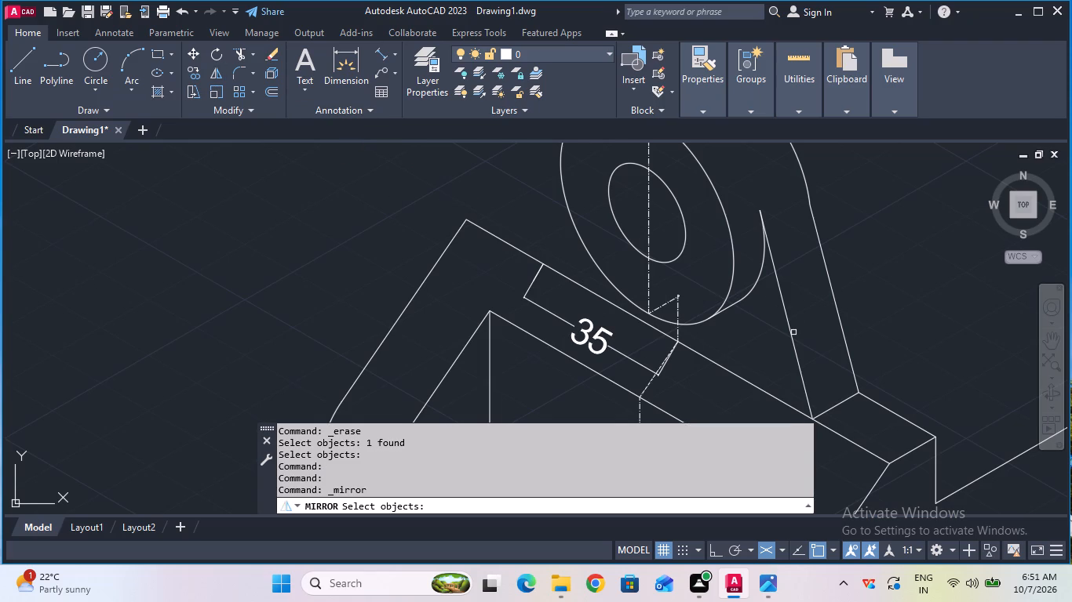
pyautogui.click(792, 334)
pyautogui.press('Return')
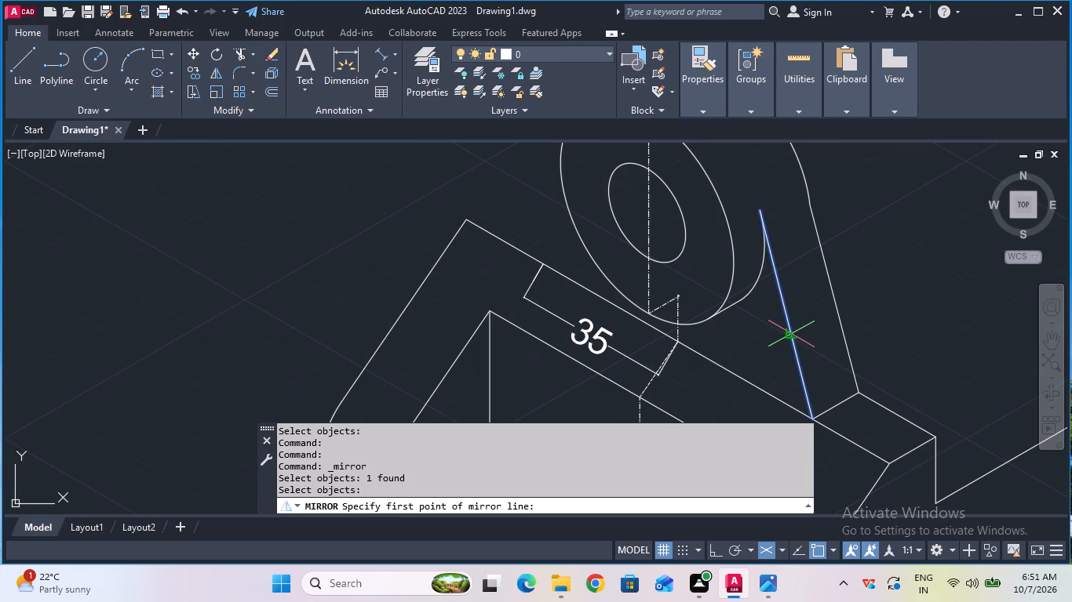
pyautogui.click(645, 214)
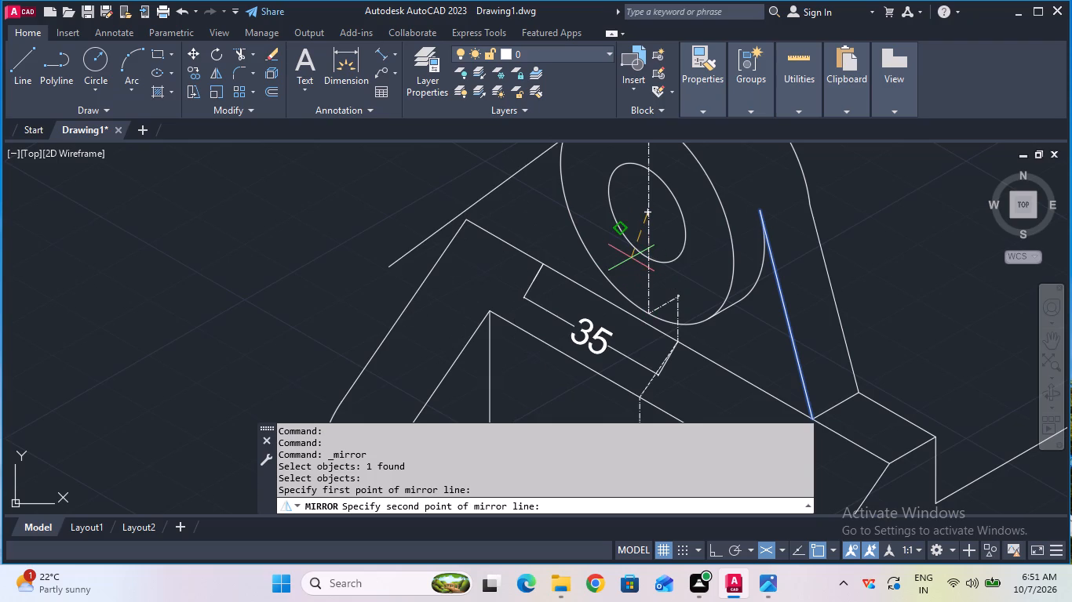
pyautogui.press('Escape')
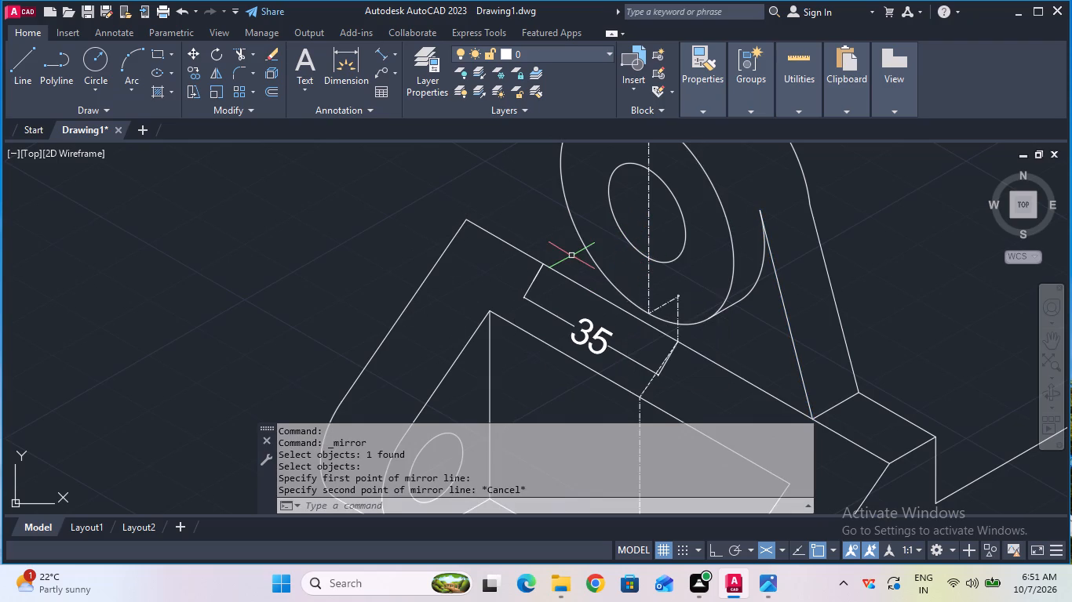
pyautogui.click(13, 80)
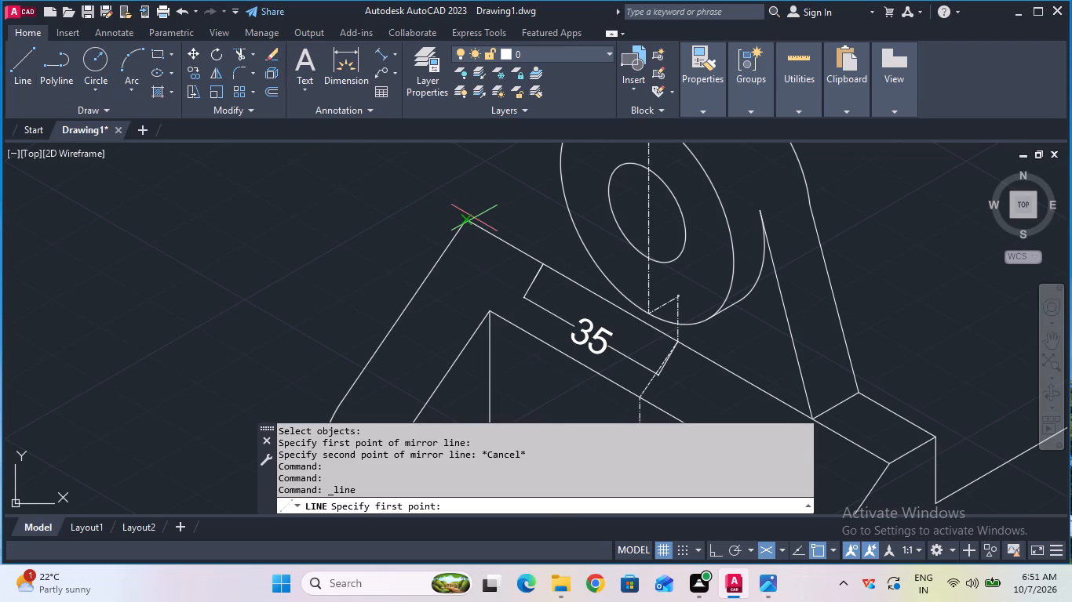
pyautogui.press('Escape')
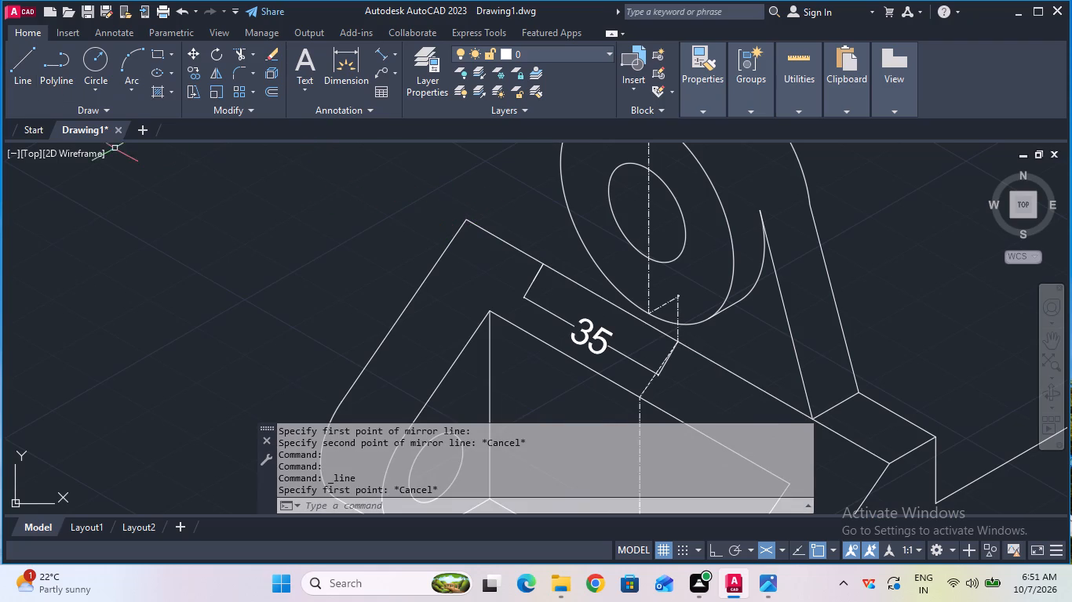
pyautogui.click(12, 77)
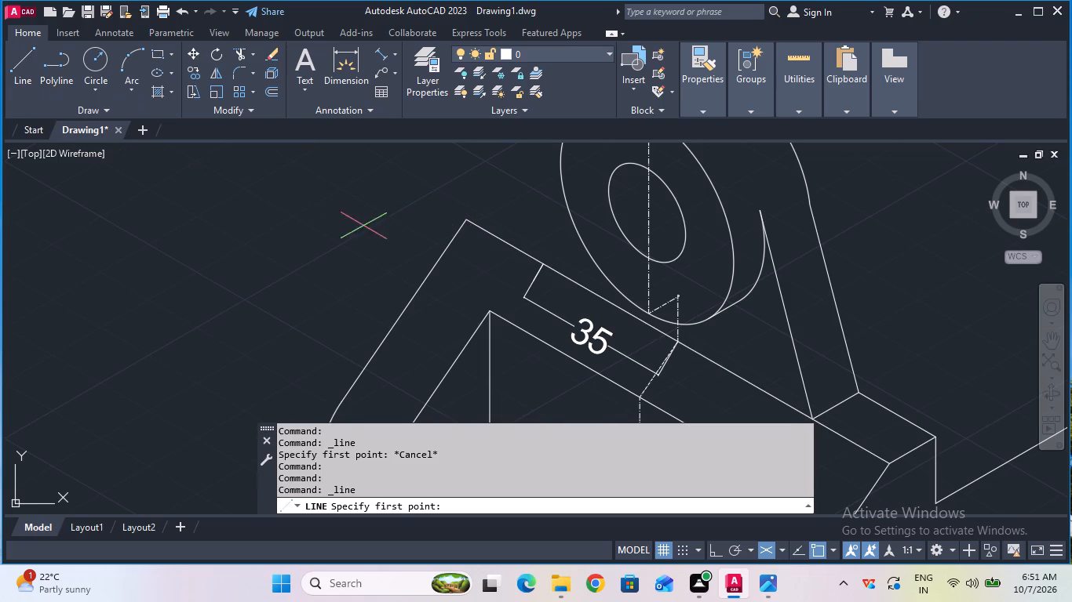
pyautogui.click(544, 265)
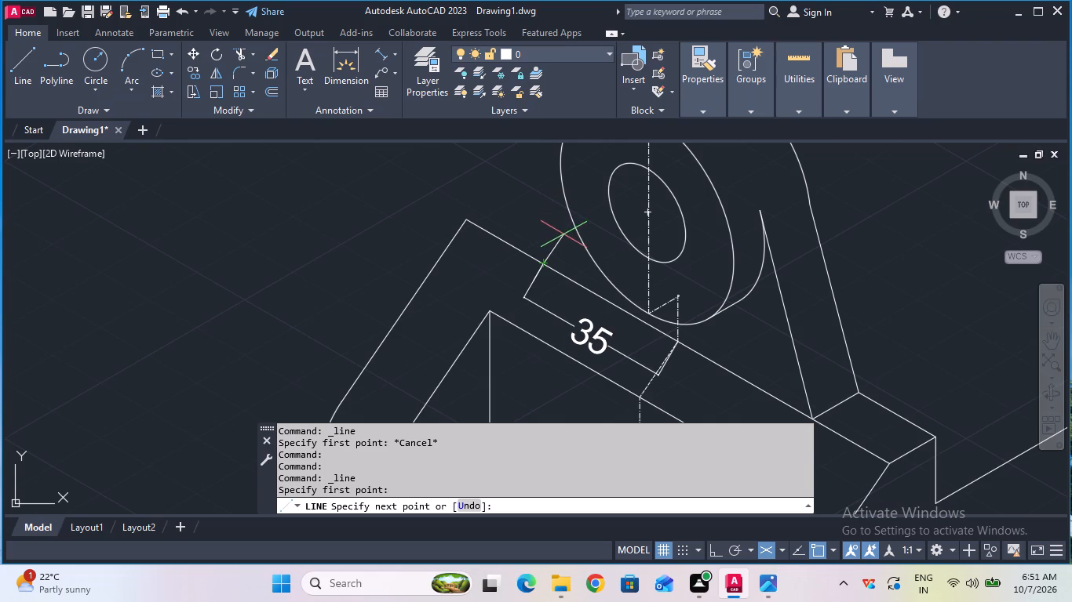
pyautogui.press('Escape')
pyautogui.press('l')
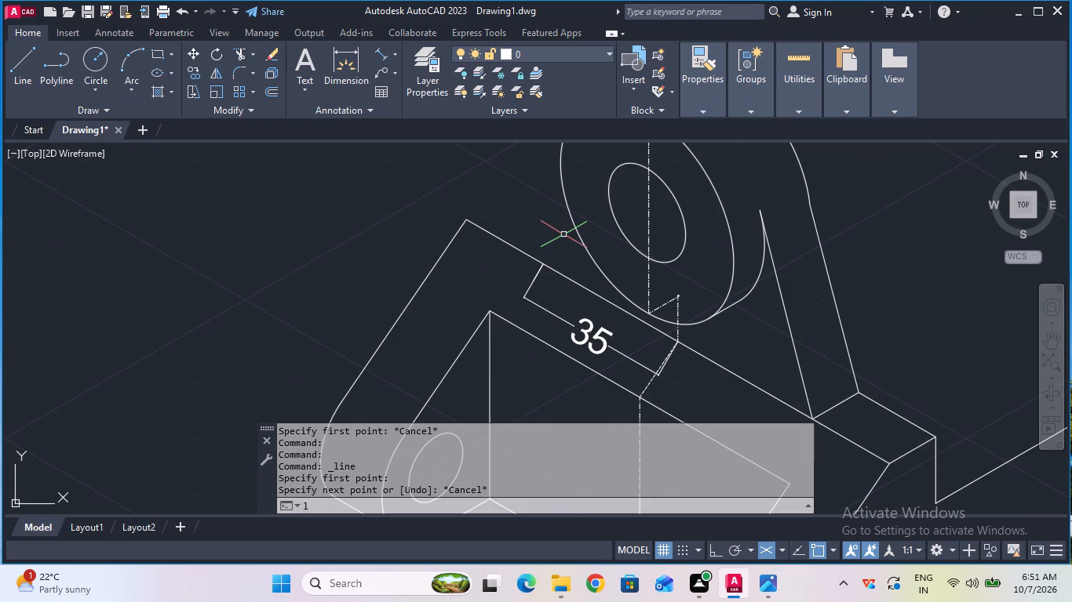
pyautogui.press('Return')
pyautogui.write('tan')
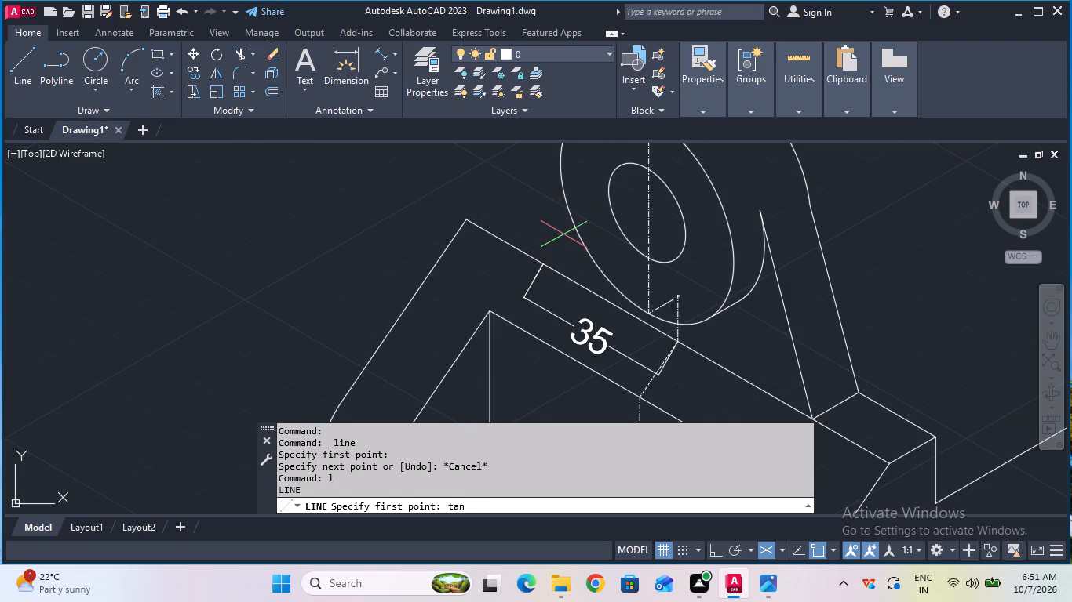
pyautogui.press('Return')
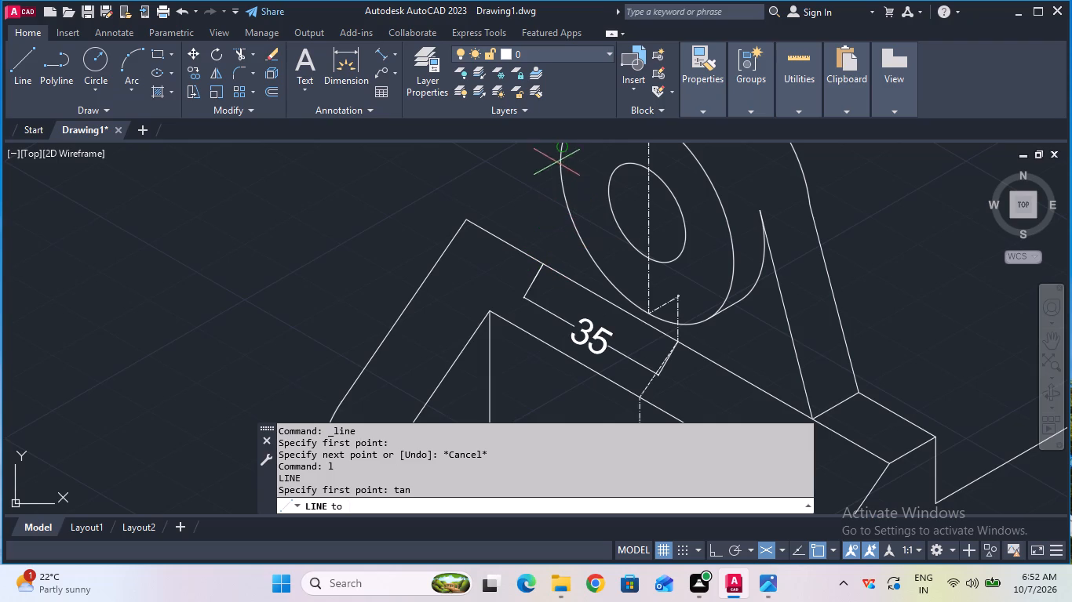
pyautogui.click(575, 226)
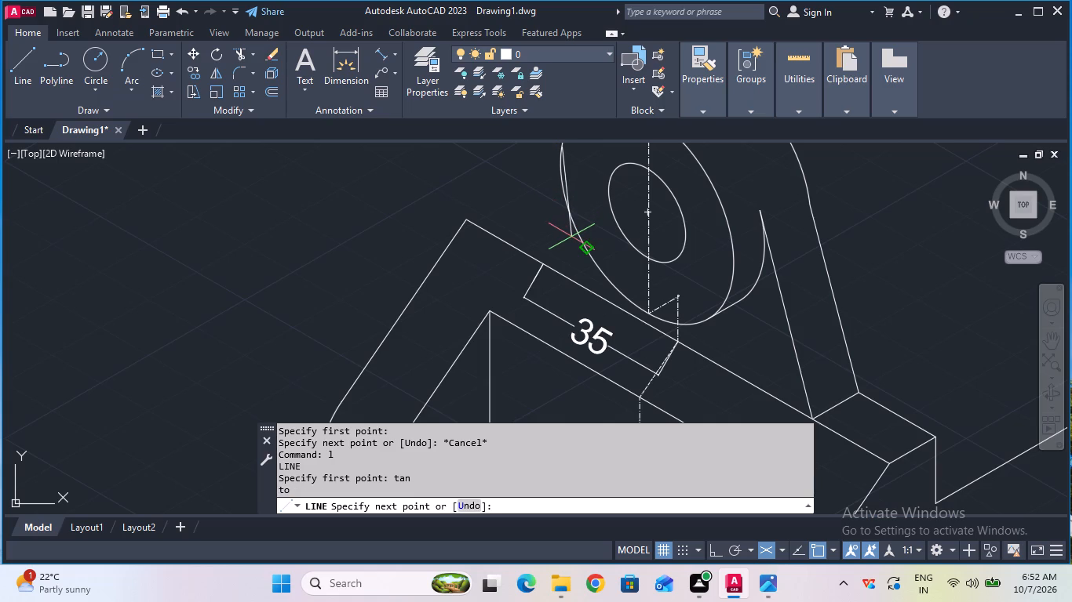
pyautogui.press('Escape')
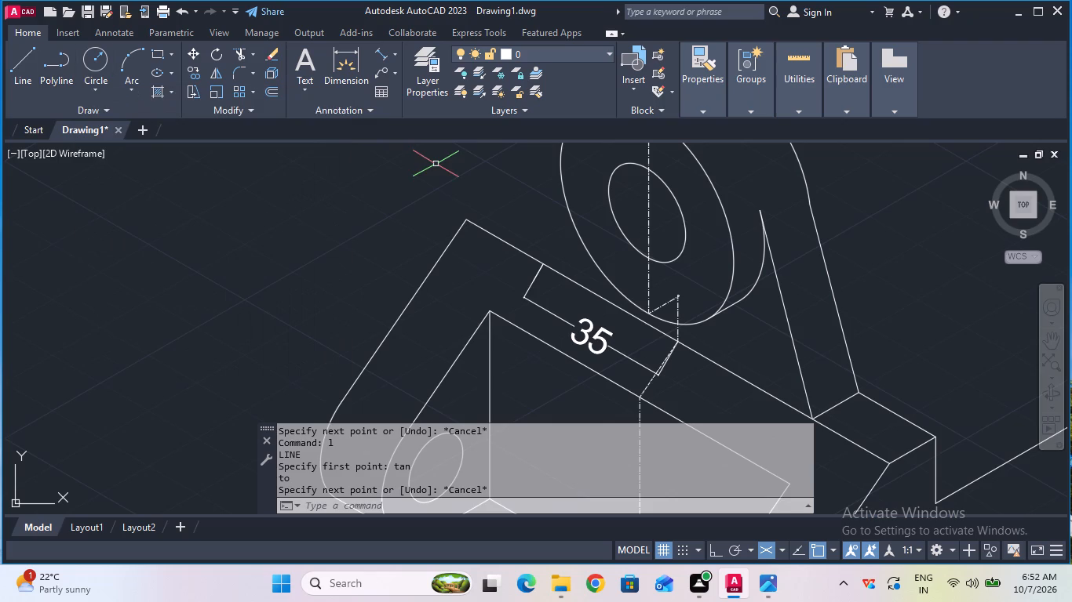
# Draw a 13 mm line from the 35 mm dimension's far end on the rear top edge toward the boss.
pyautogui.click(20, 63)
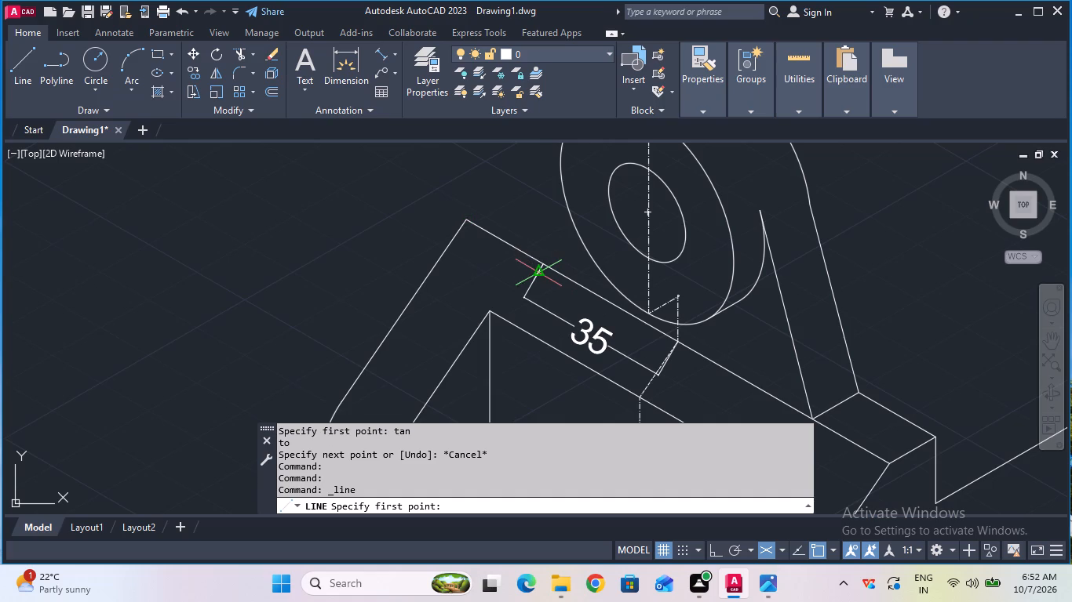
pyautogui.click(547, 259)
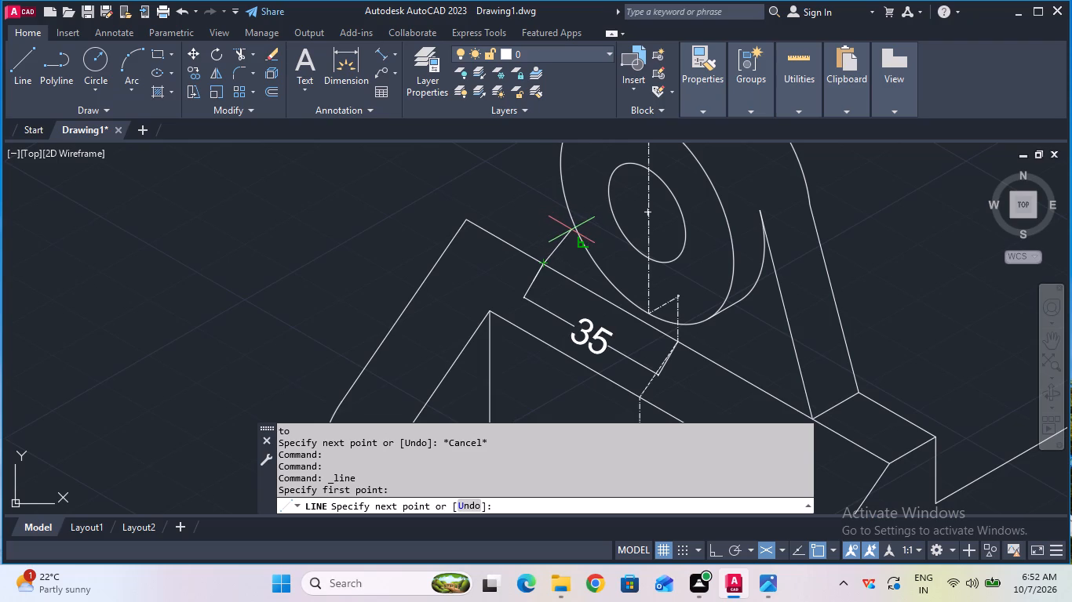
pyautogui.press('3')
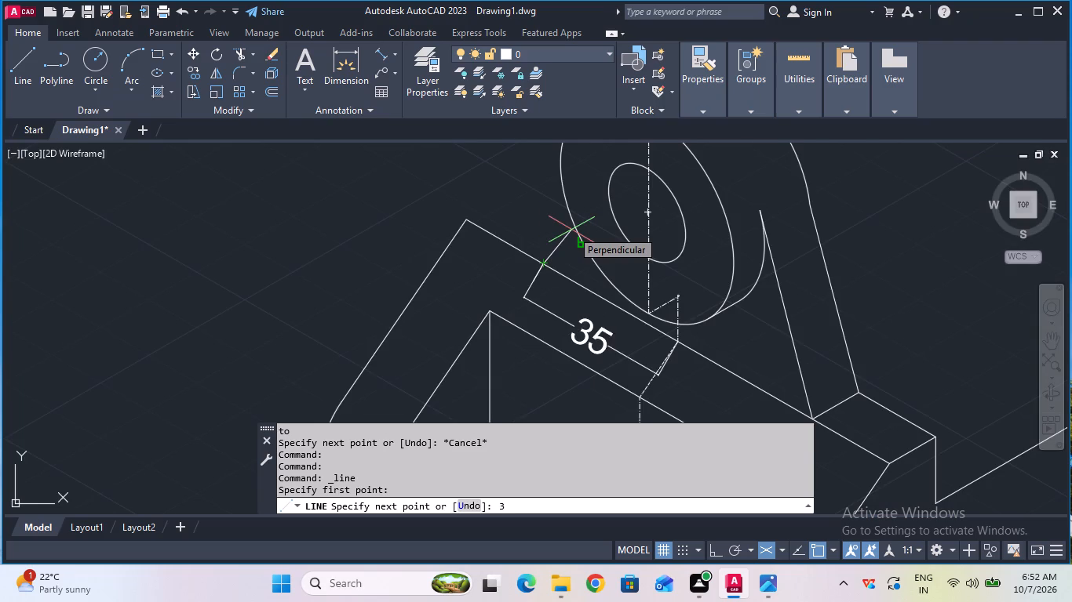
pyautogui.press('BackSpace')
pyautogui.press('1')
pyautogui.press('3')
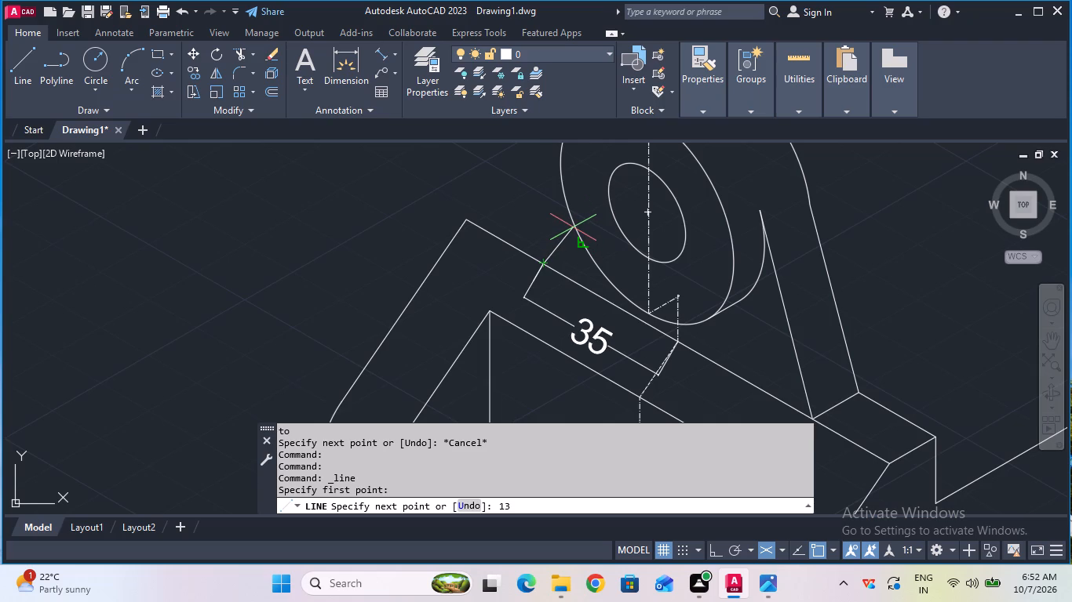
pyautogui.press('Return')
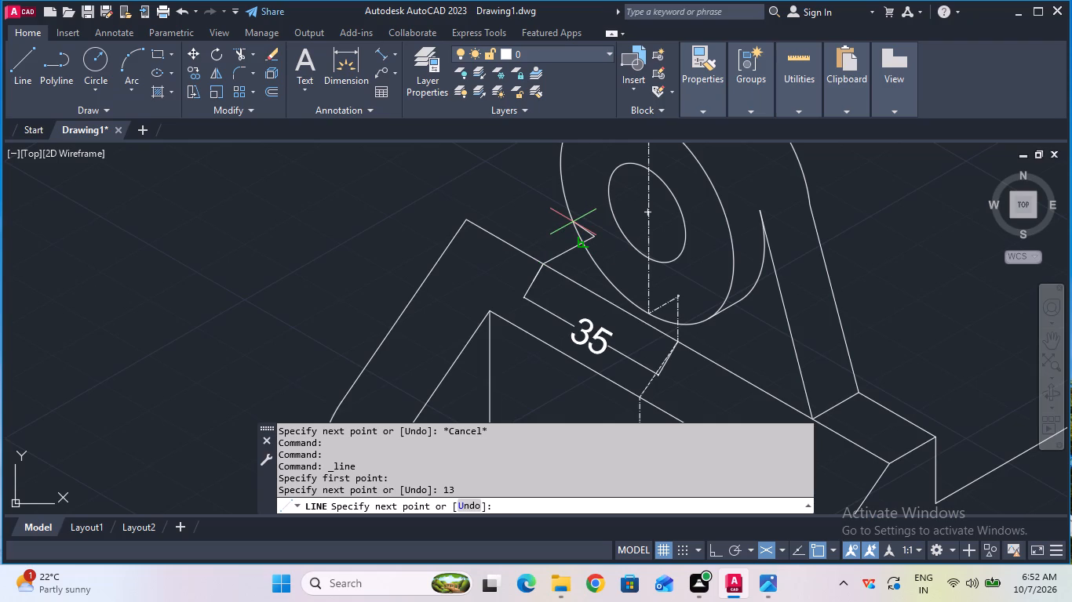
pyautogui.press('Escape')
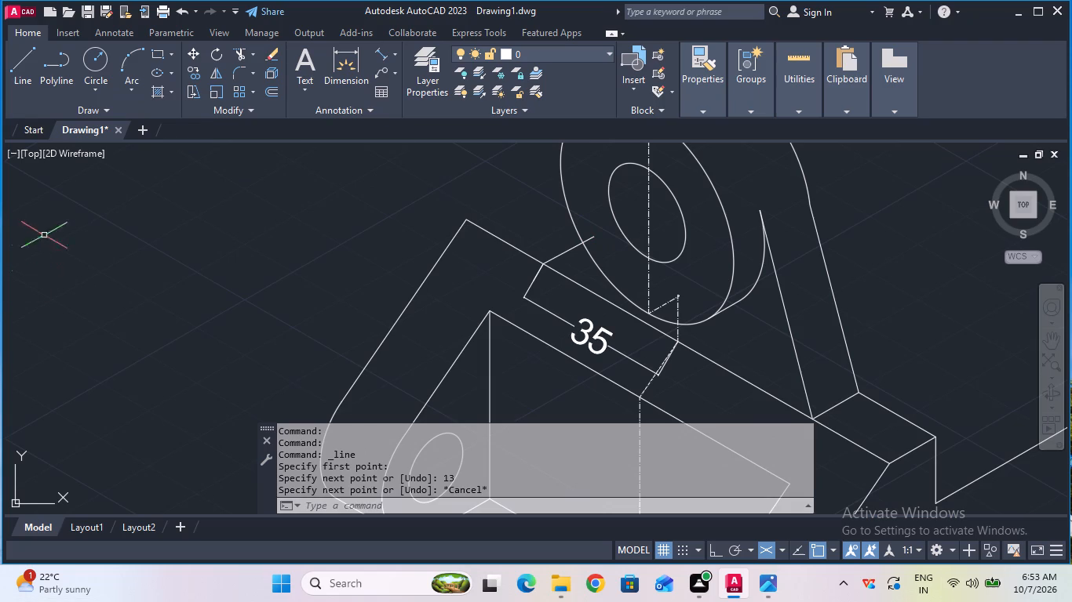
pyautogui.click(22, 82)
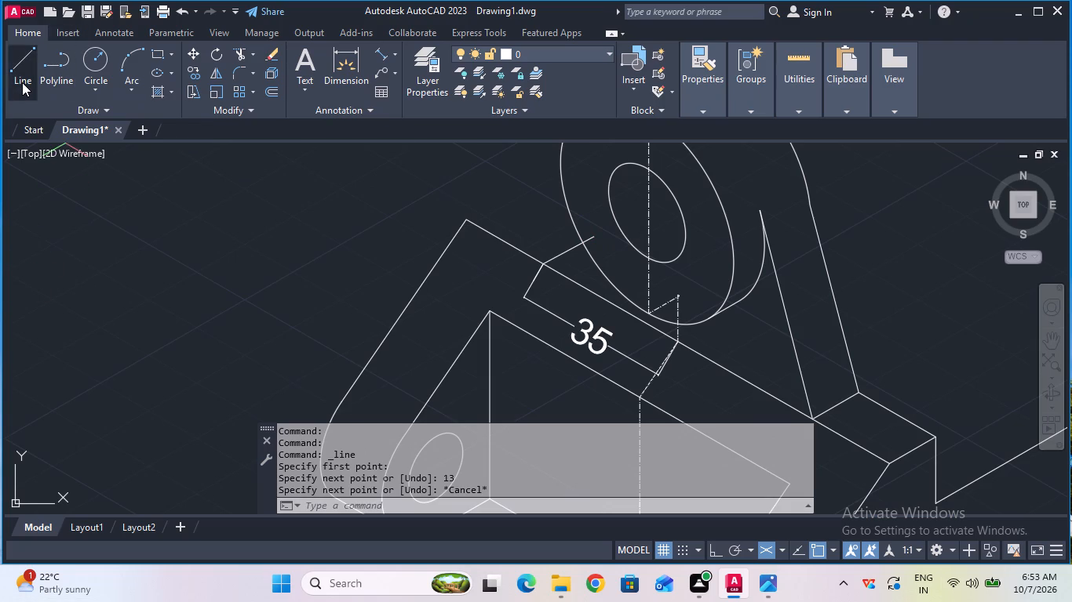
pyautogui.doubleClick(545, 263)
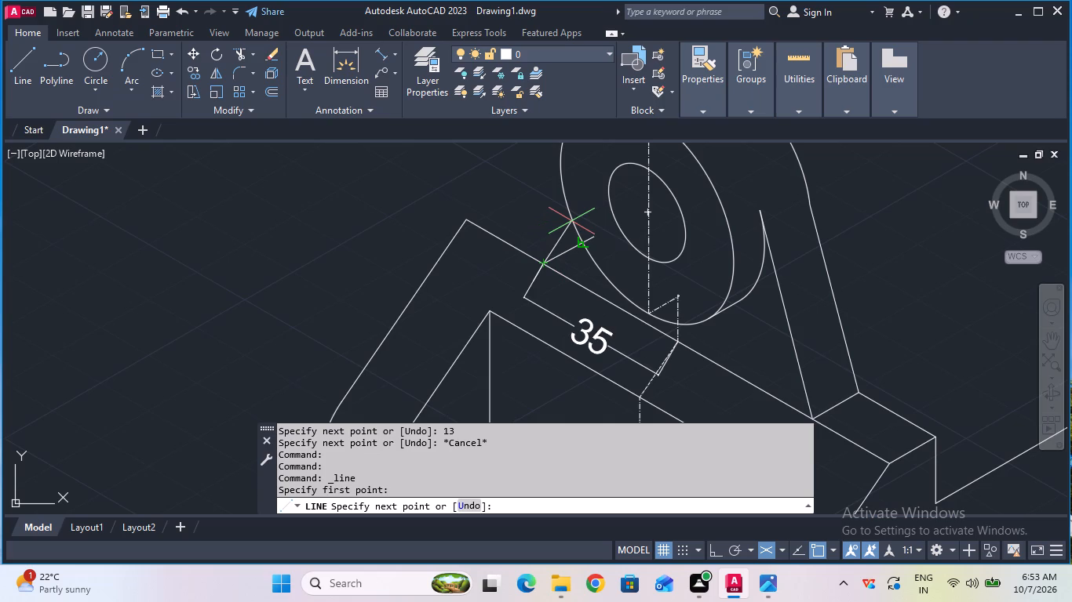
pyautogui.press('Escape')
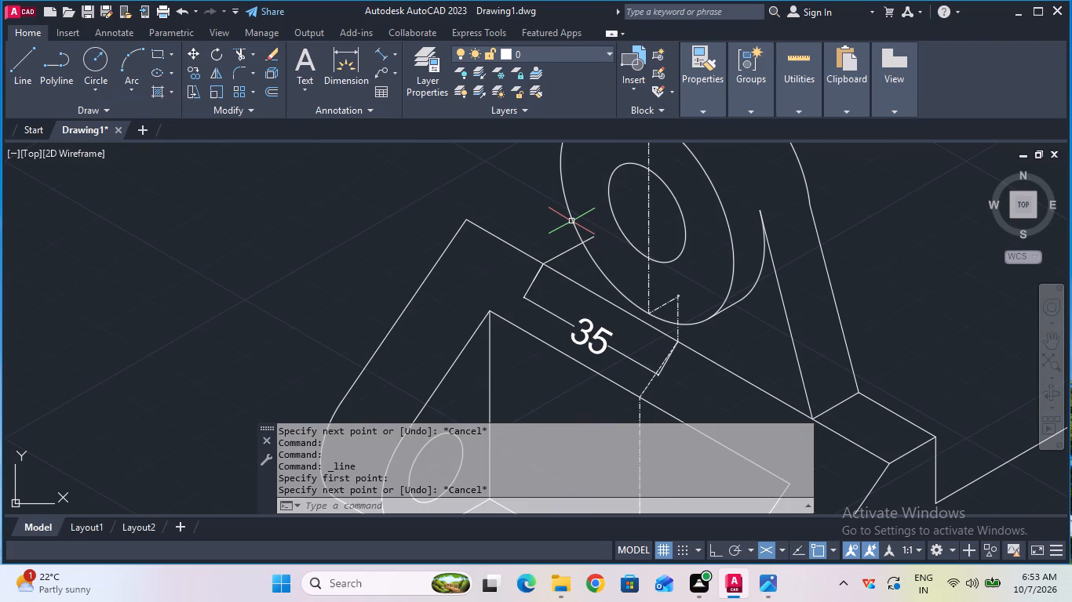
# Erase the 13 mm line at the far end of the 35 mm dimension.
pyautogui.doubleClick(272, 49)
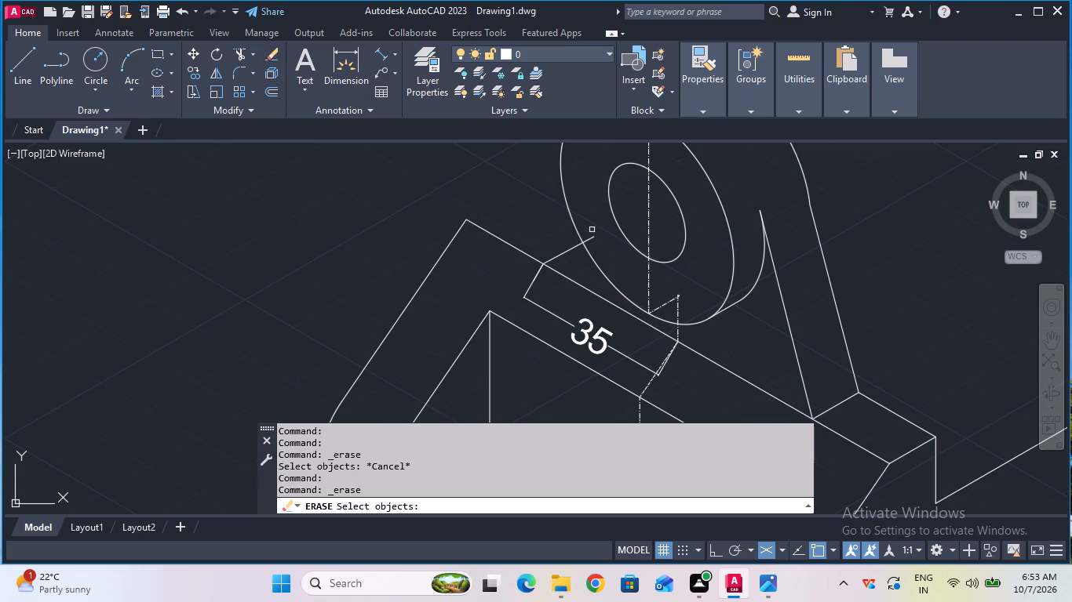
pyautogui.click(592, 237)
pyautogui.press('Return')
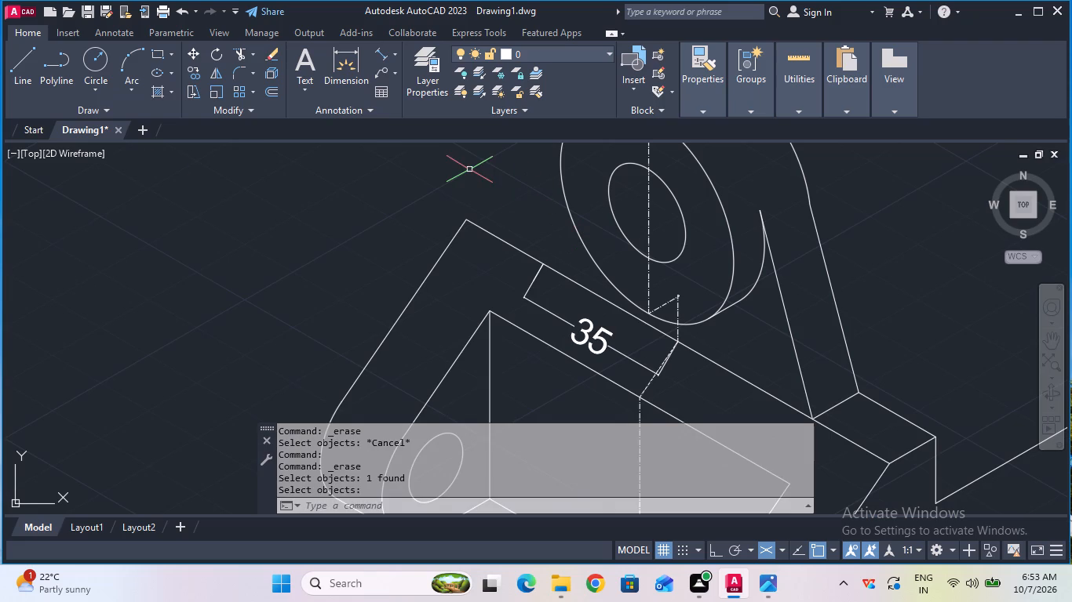
# With Ortho on, draw a line from the 35 mm dimension's far end on the rear top edge to the boss's outer ellipse.
pyautogui.press('F8')
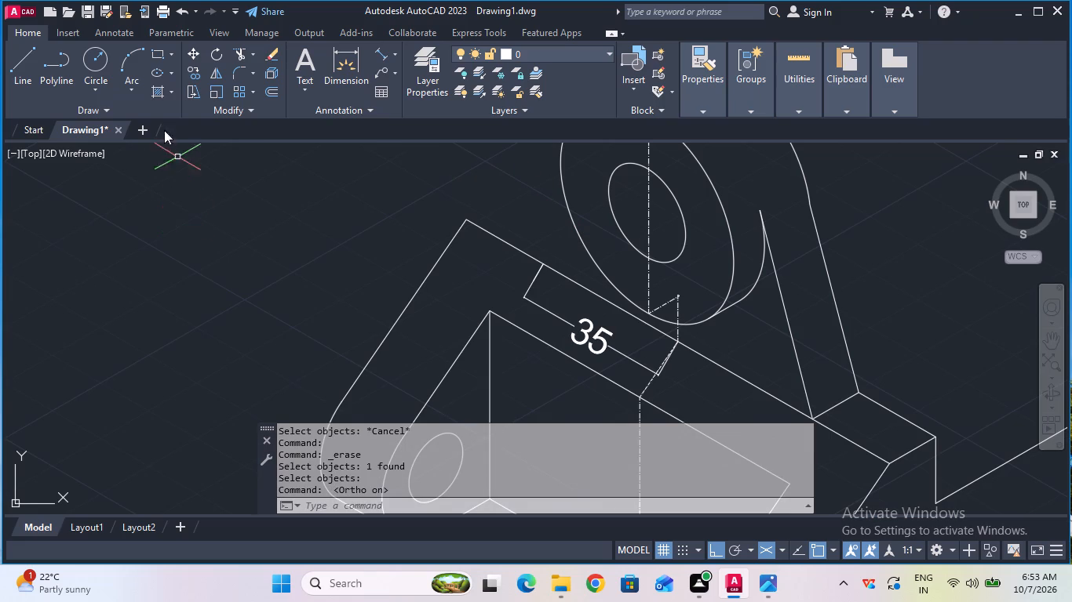
pyautogui.click(23, 85)
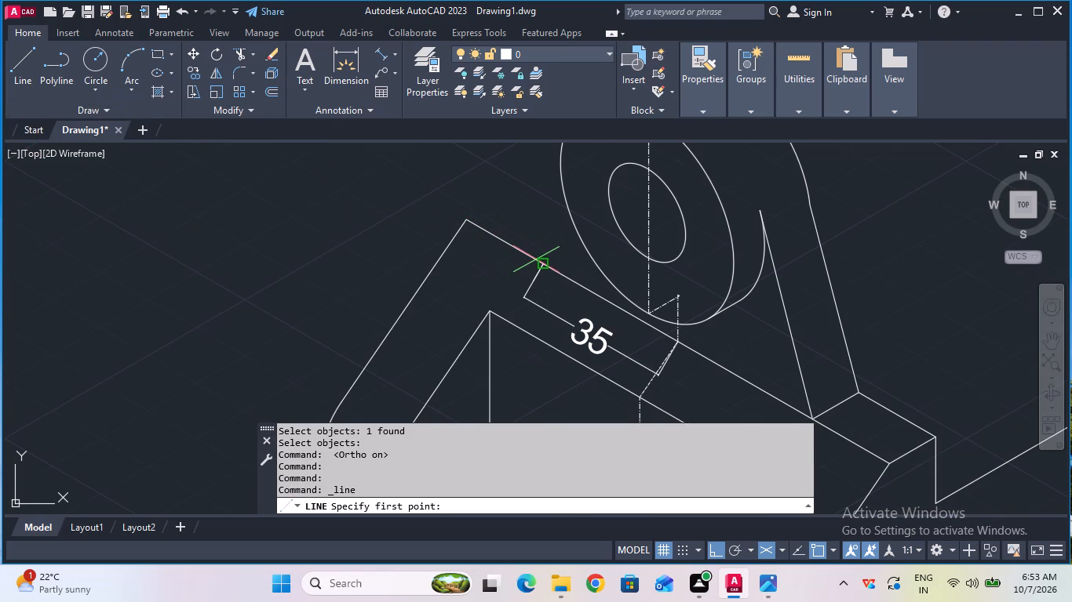
pyautogui.click(549, 265)
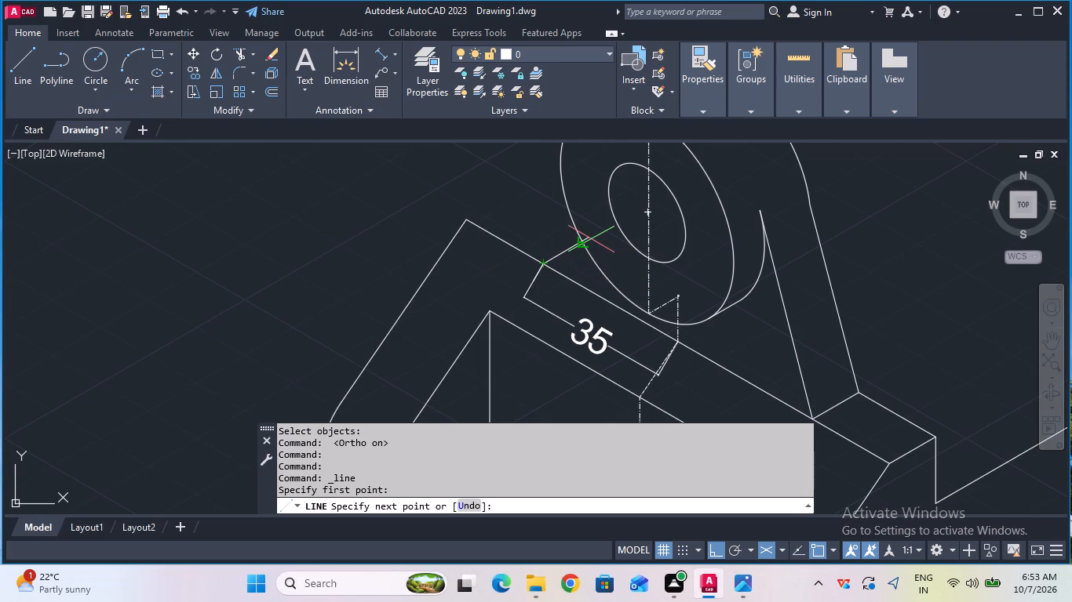
pyautogui.click(591, 239)
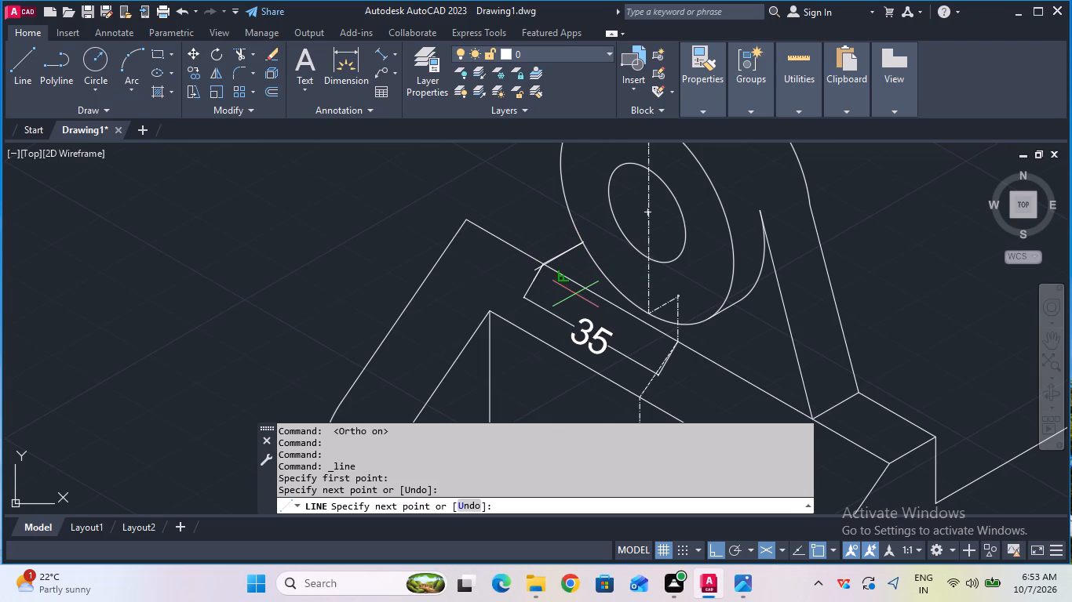
pyautogui.press('Escape')
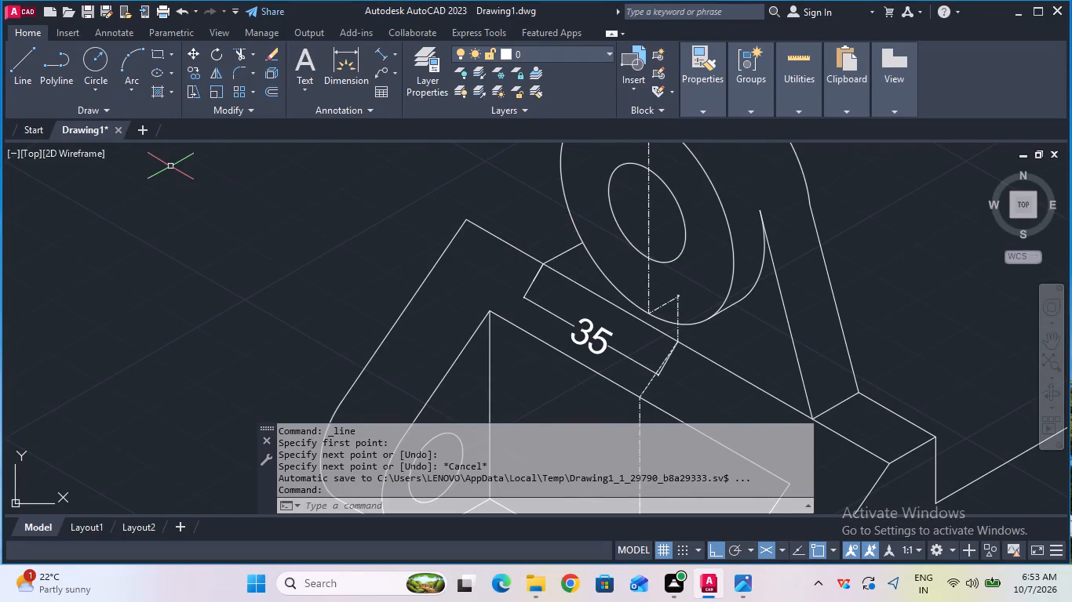
# With Ortho off, draw another line from the 35 mm dimension's far end to the boss's outer ellipse.
pyautogui.click(31, 87)
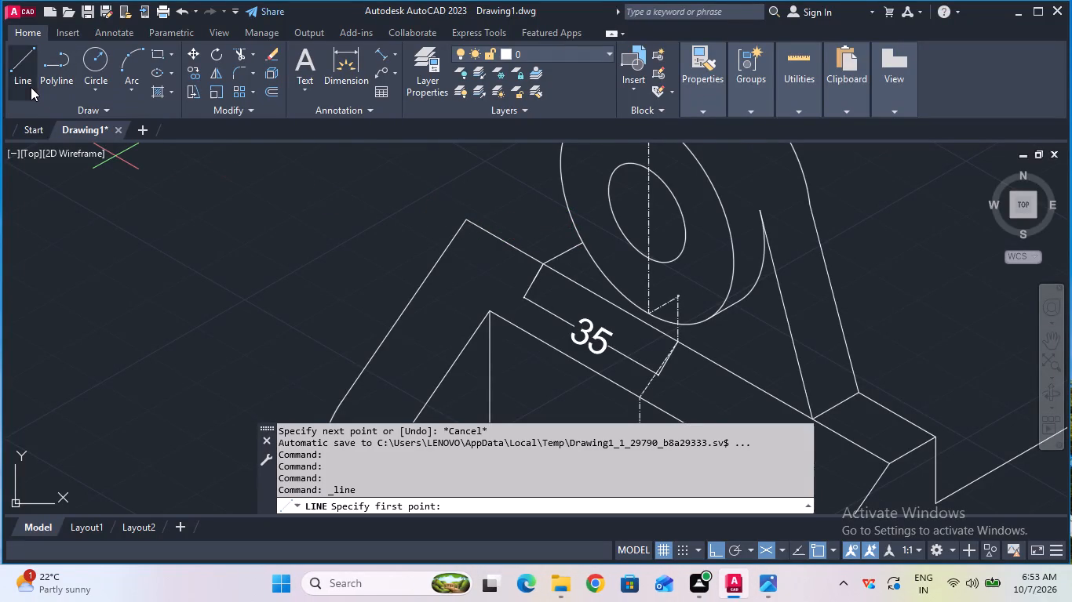
pyautogui.click(538, 263)
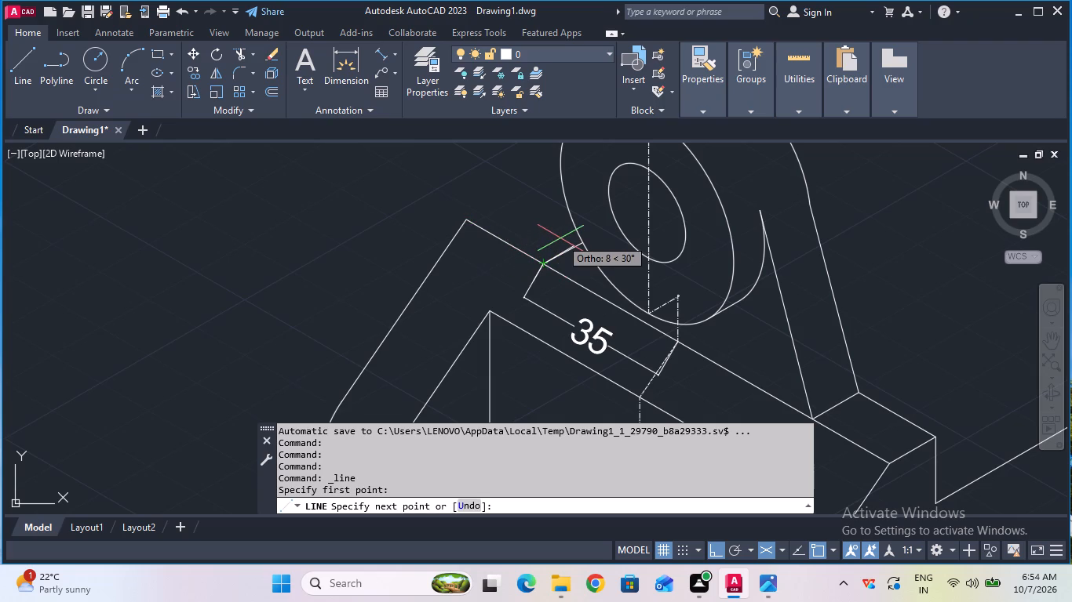
pyautogui.press('F6')
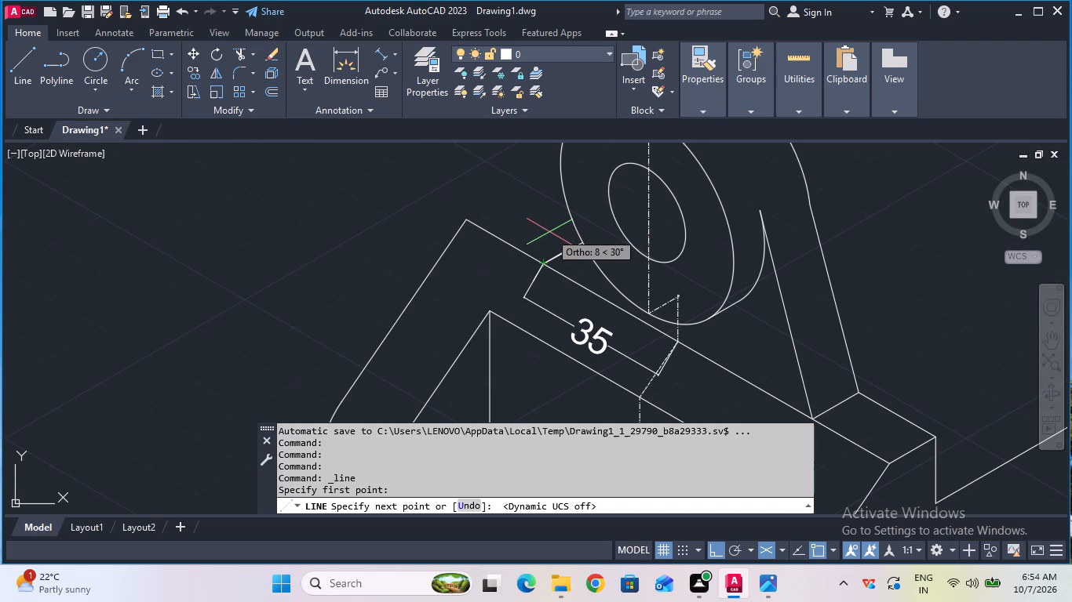
pyautogui.press('F6')
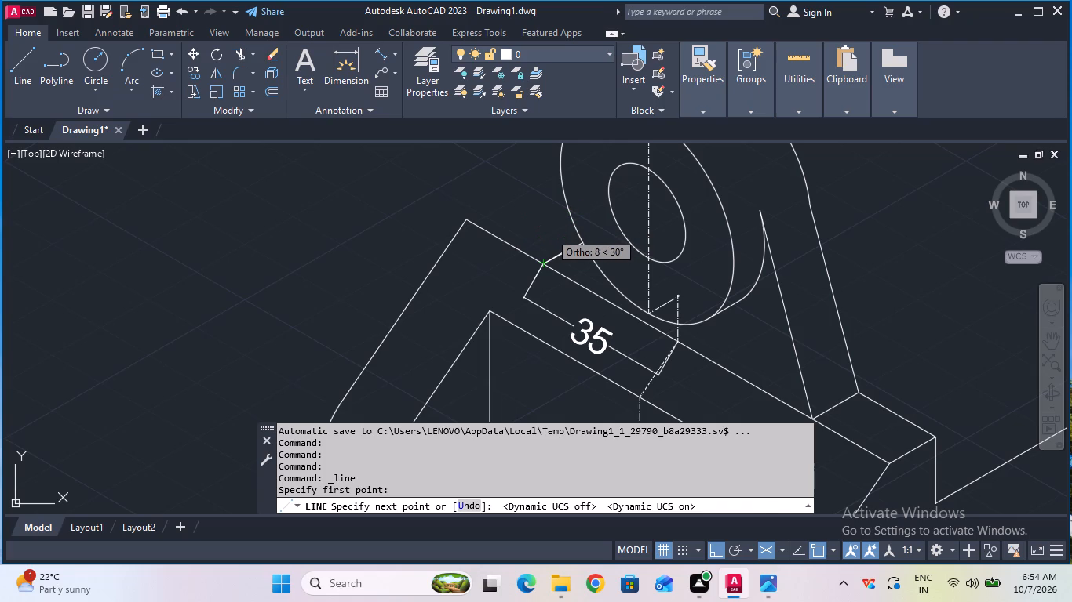
pyautogui.press('F8')
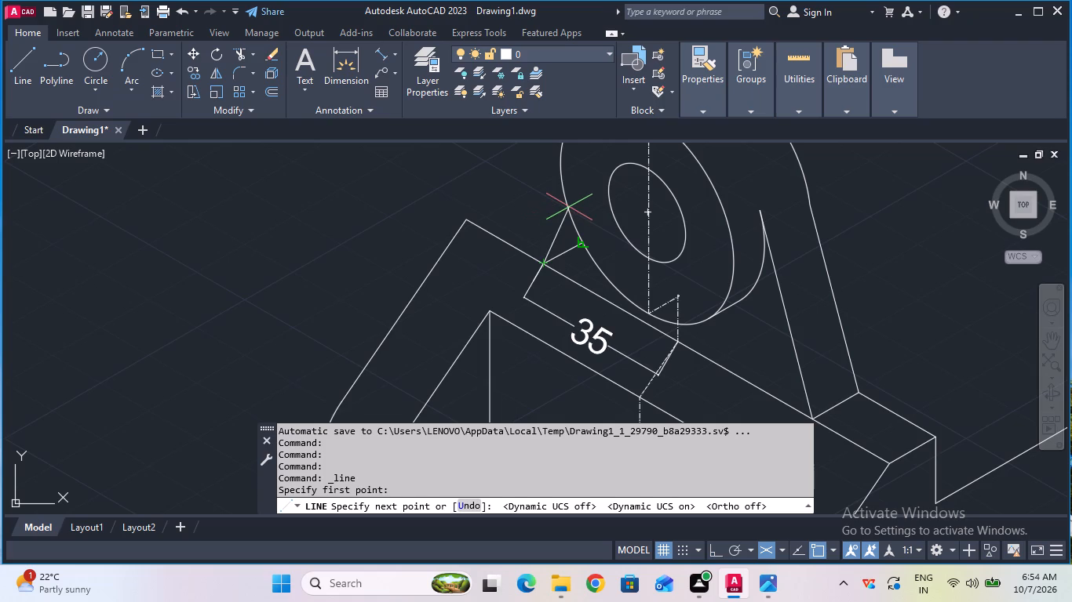
pyautogui.click(569, 207)
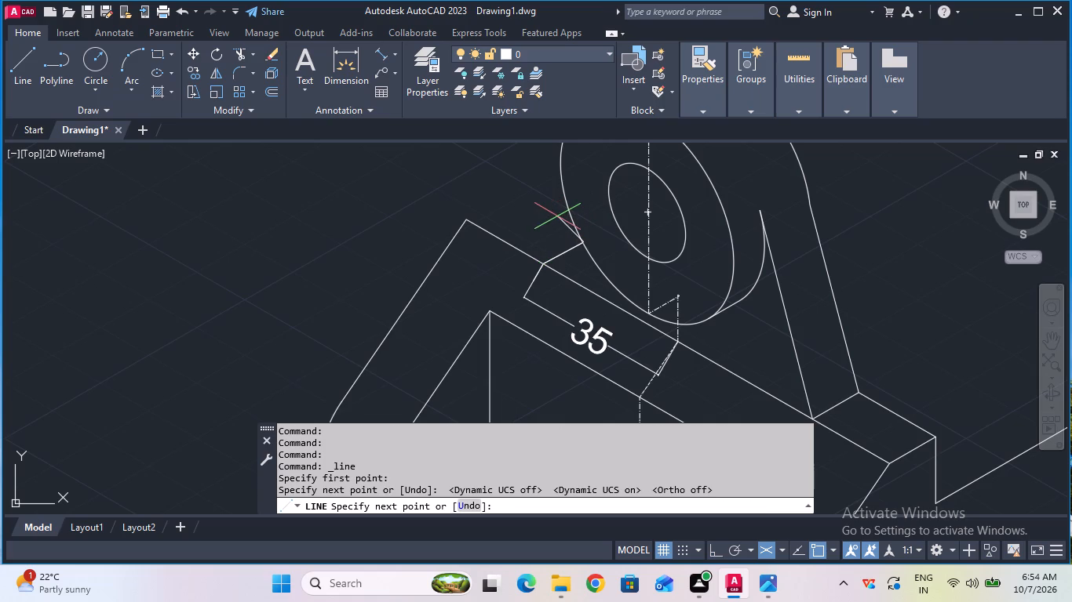
pyautogui.press('Escape')
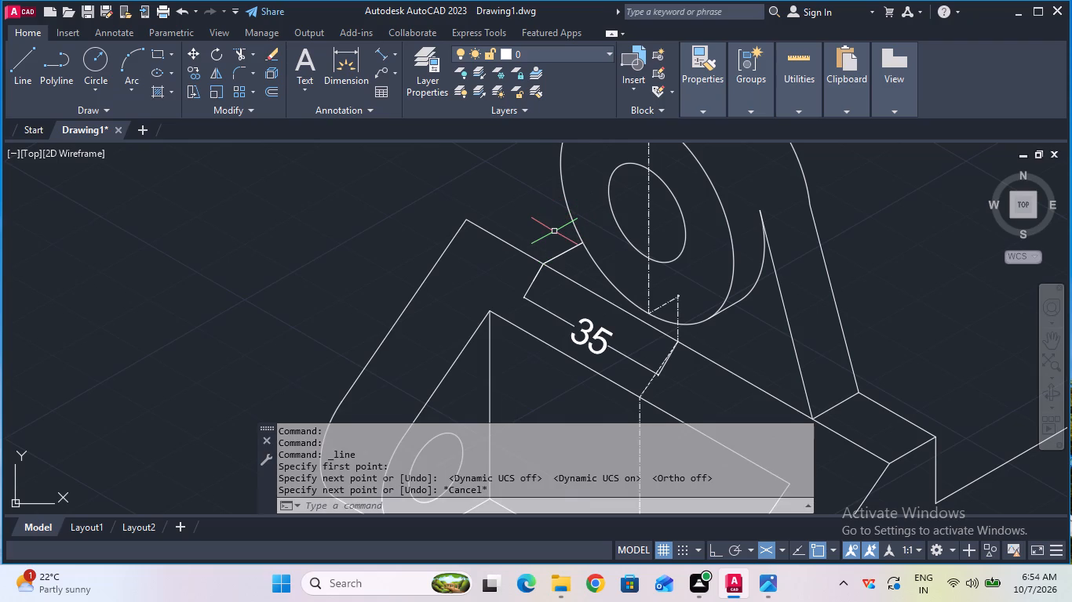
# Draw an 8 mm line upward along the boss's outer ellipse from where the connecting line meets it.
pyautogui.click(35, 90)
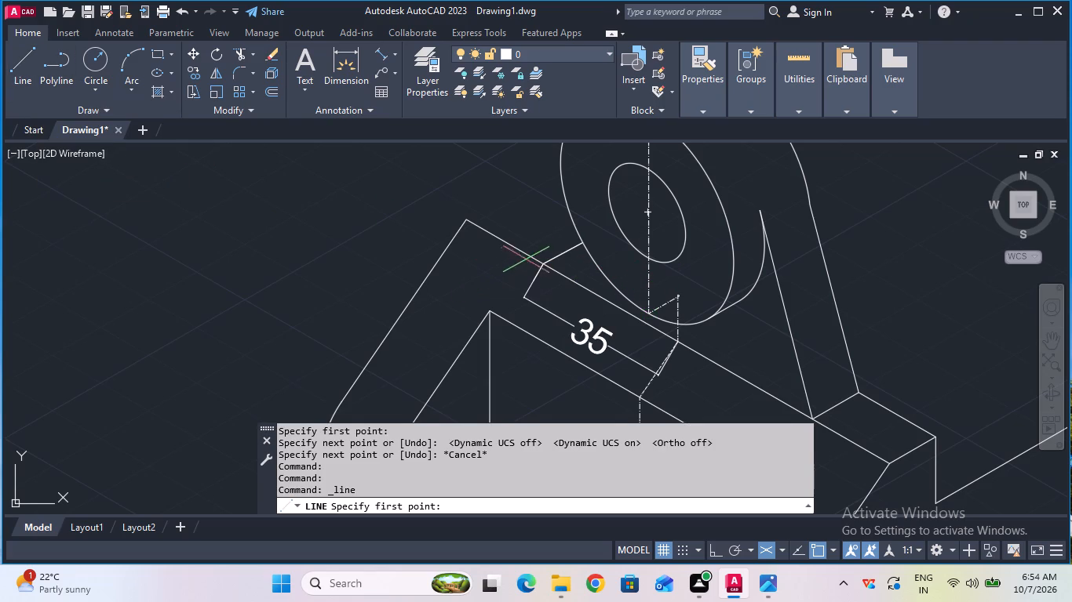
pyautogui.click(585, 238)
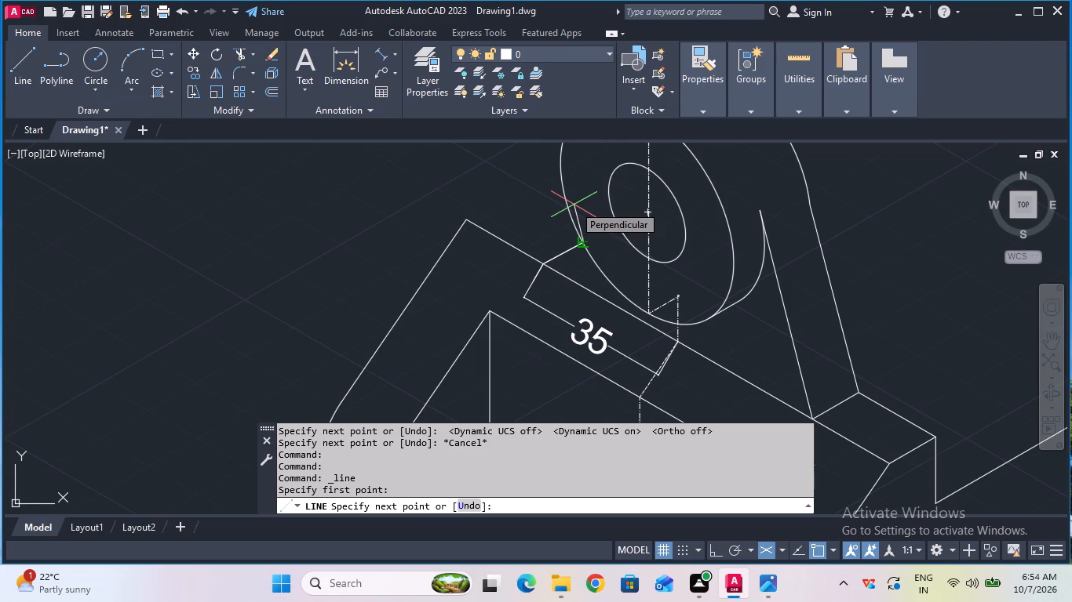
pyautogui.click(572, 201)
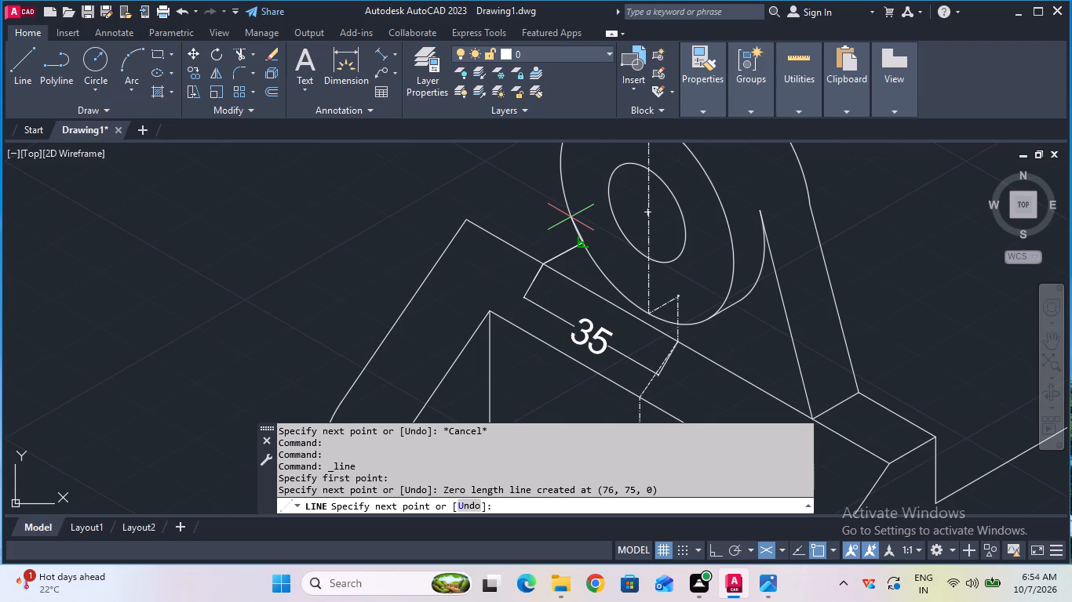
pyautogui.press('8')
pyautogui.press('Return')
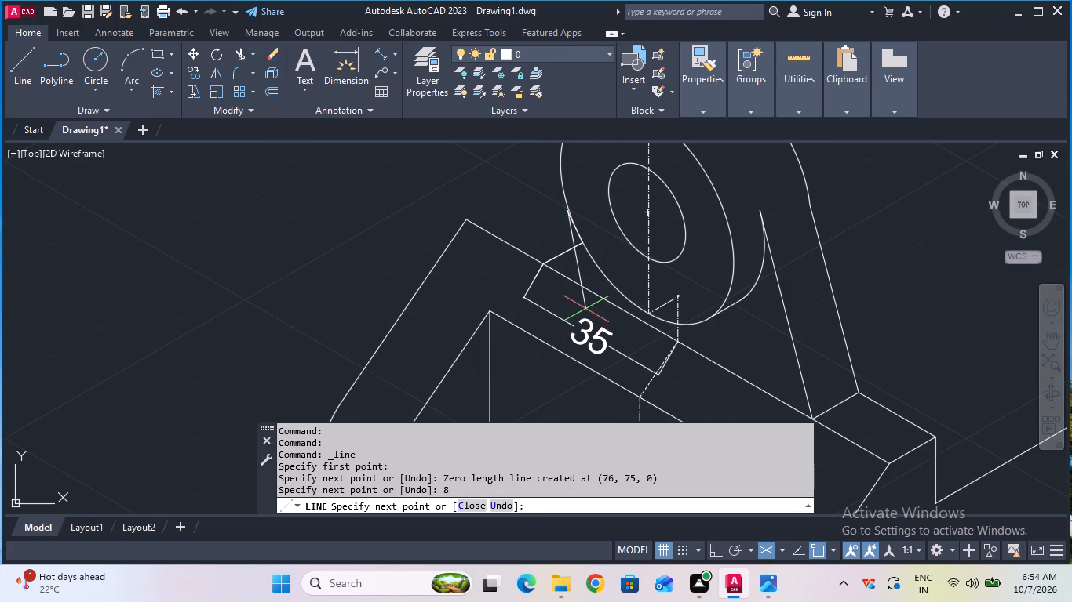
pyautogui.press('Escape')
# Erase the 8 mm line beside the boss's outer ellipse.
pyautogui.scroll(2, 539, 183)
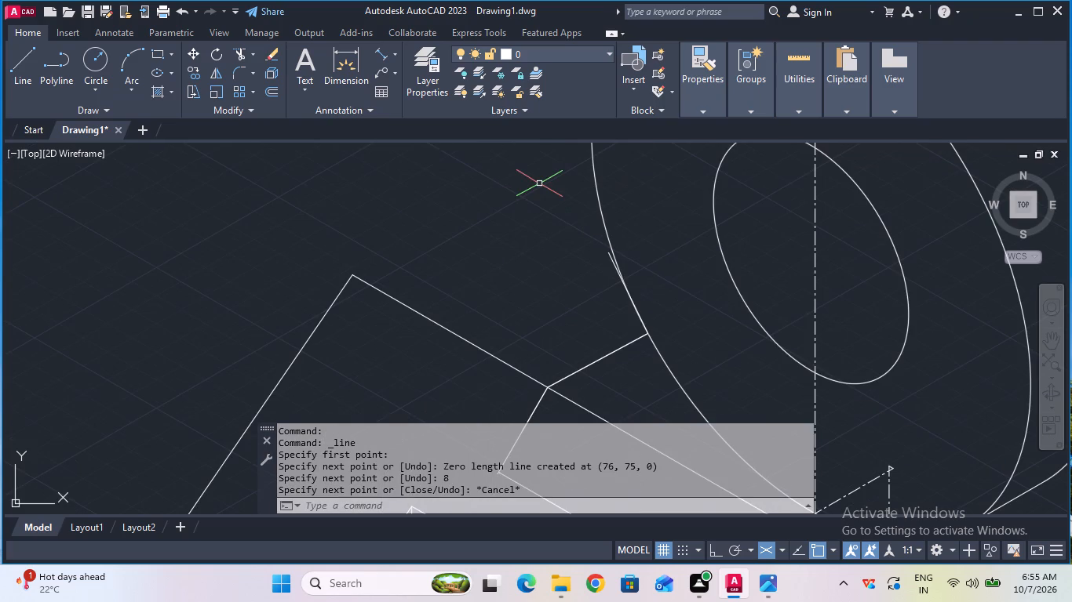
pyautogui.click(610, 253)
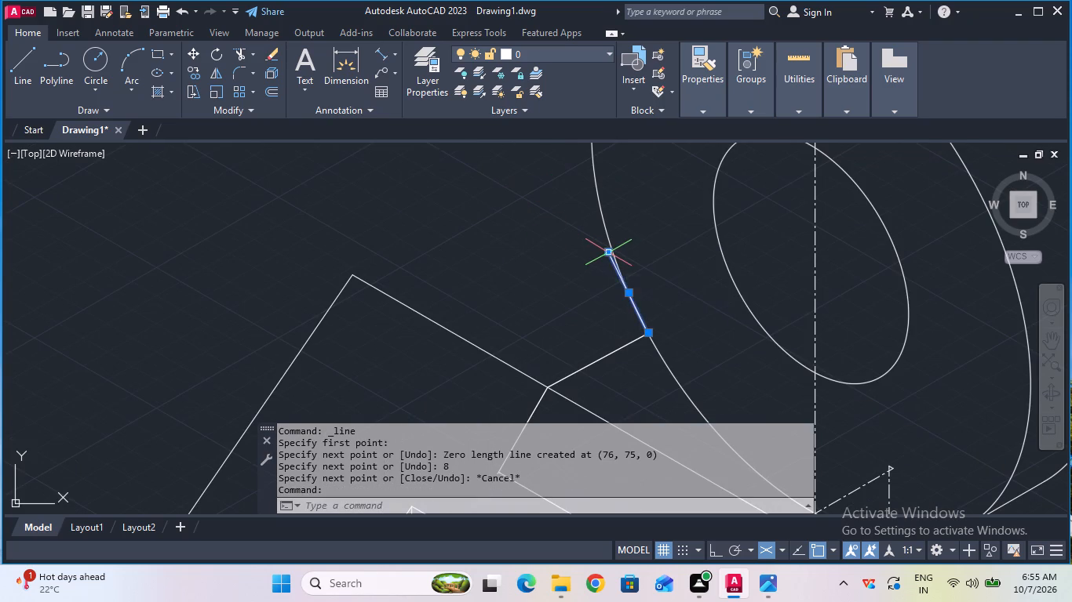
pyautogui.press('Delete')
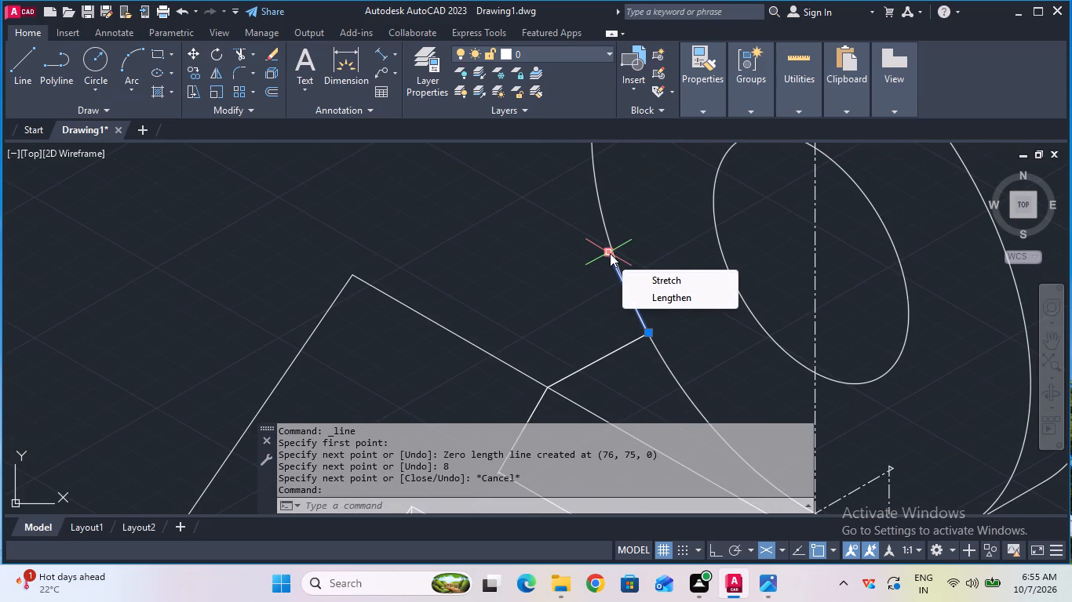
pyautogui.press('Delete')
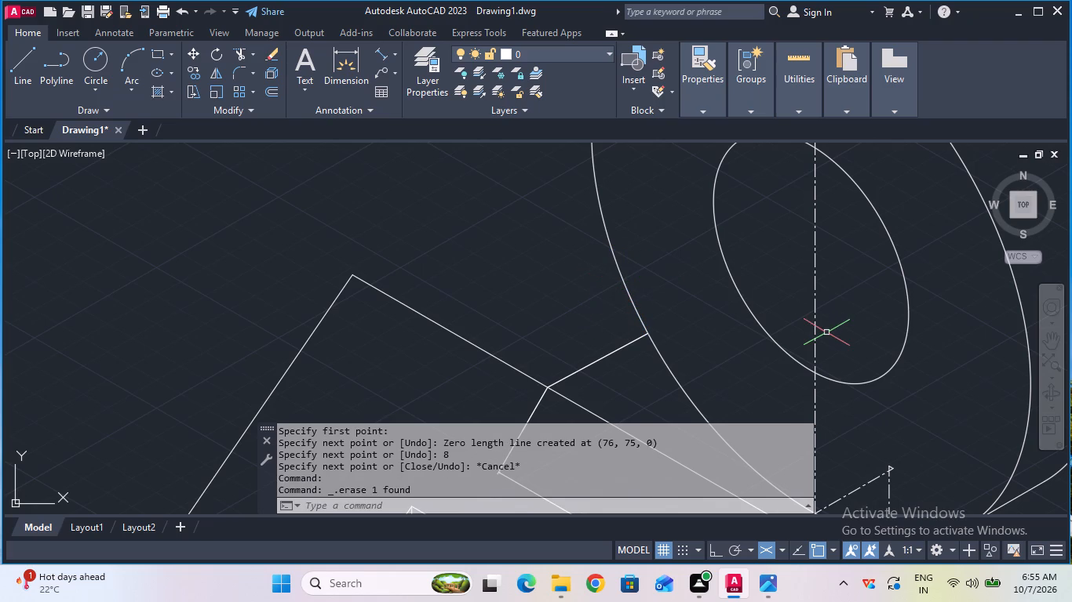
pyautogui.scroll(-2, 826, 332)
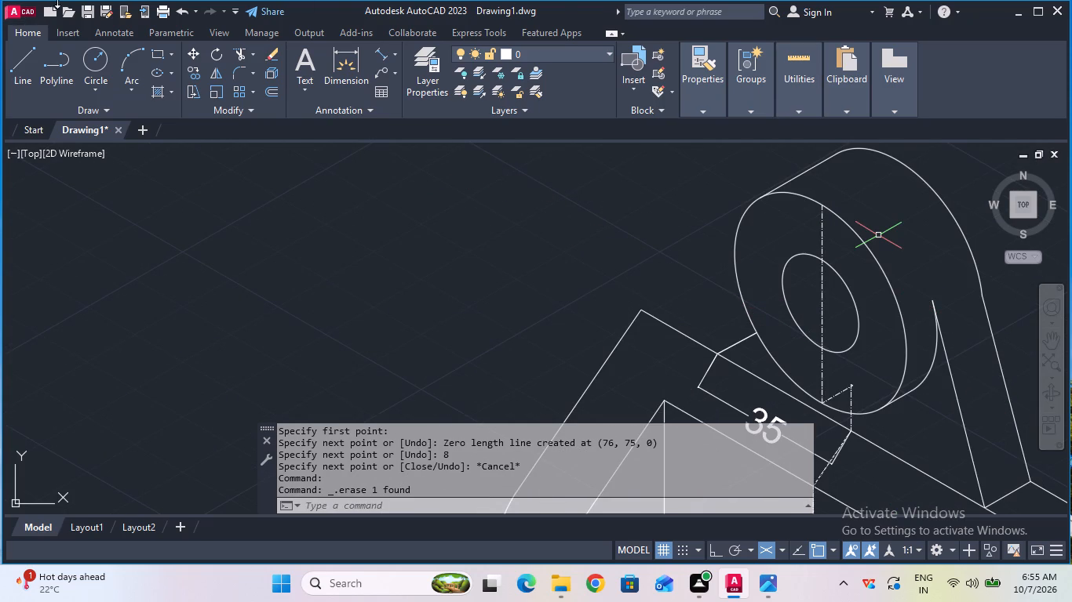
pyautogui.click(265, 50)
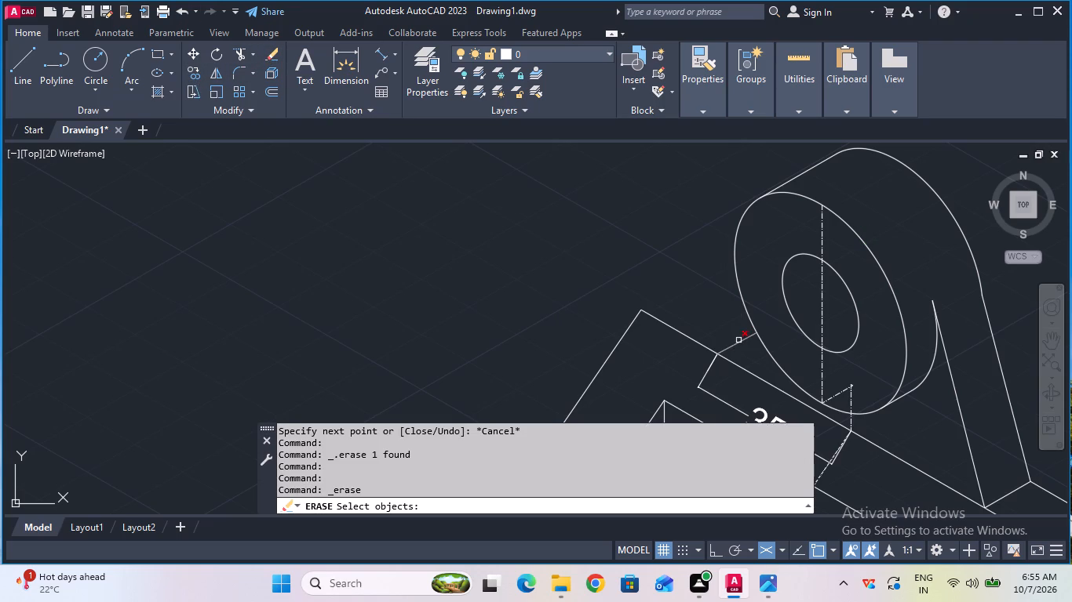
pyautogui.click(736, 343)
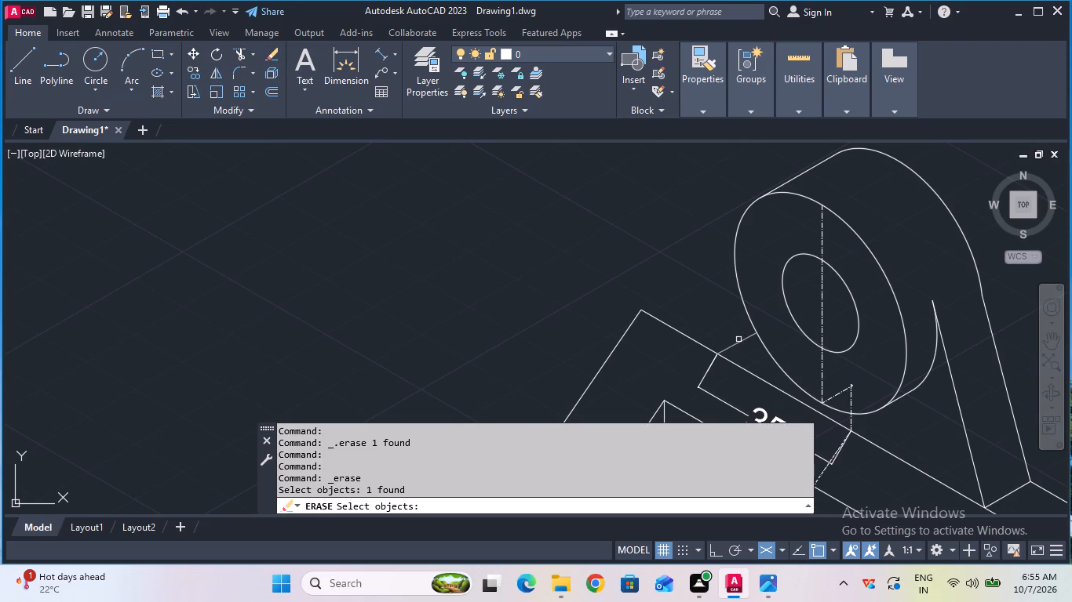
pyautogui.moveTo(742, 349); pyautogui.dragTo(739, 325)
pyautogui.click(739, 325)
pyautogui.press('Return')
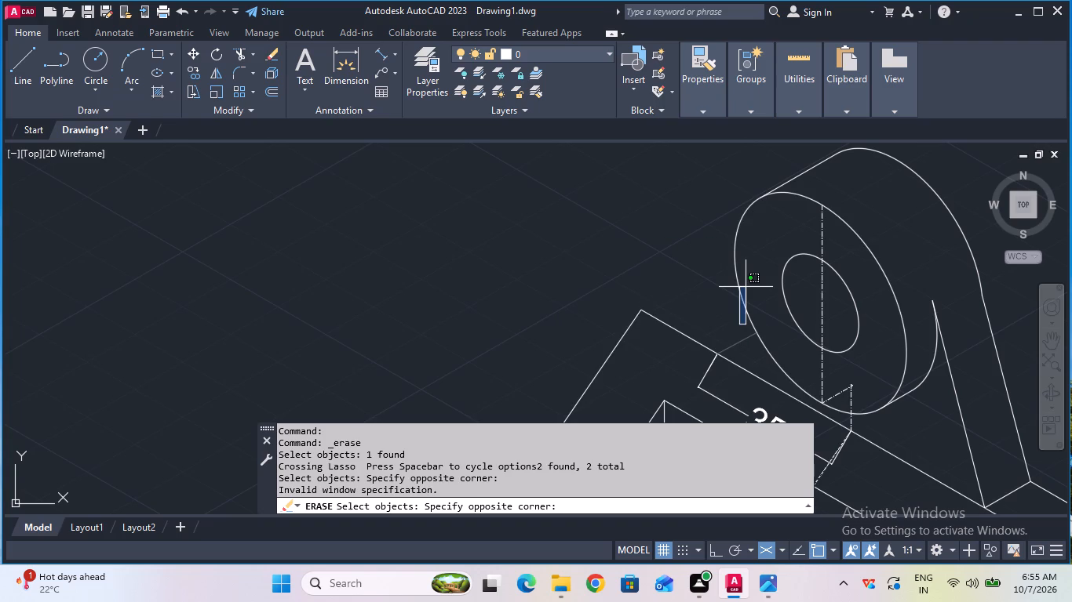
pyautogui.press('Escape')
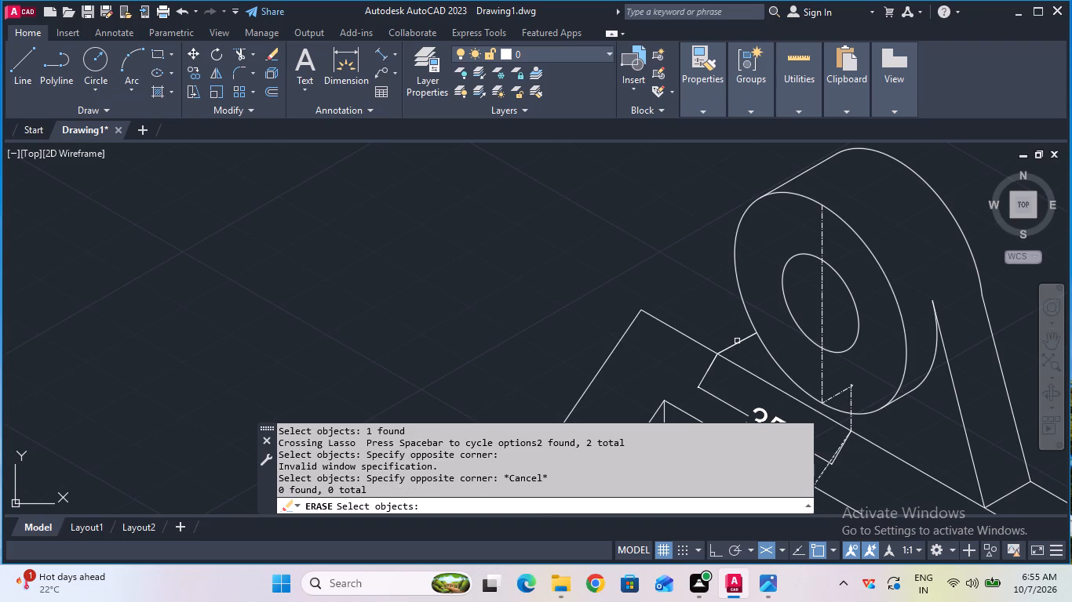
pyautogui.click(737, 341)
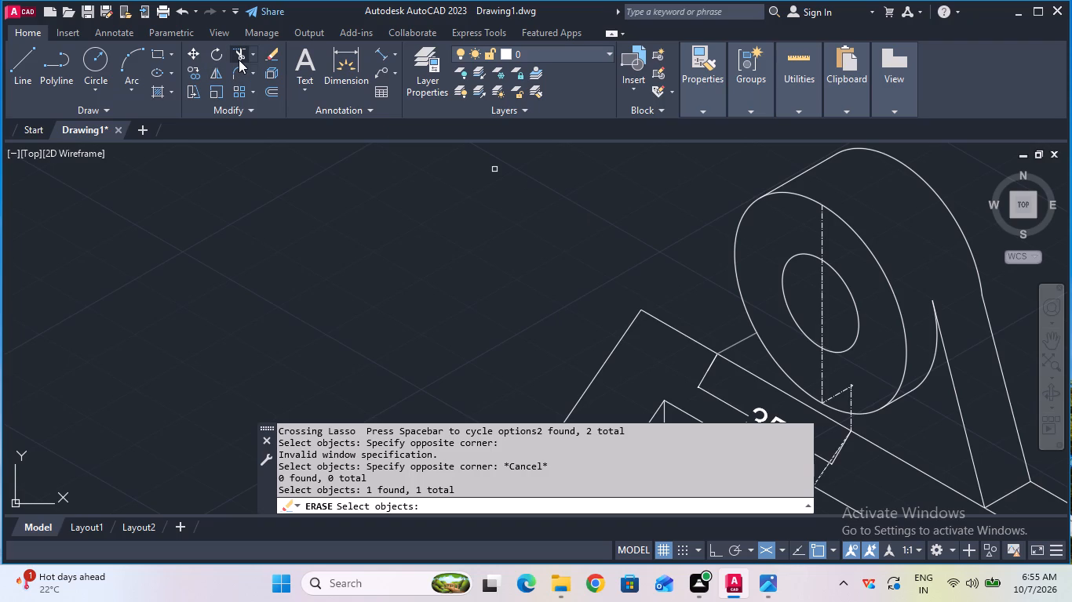
# Trim away the lines joining the 35 mm dimension's far end on the rear top edge to the boss's outer ellipse.
pyautogui.click(239, 60)
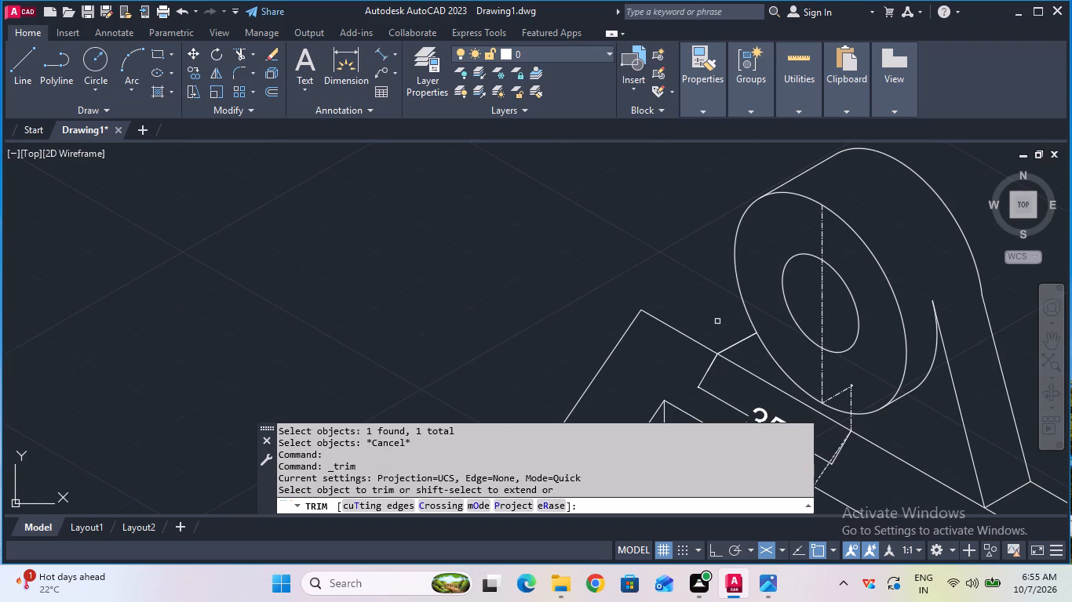
pyautogui.moveTo(731, 334); pyautogui.dragTo(742, 351)
pyautogui.click(742, 351)
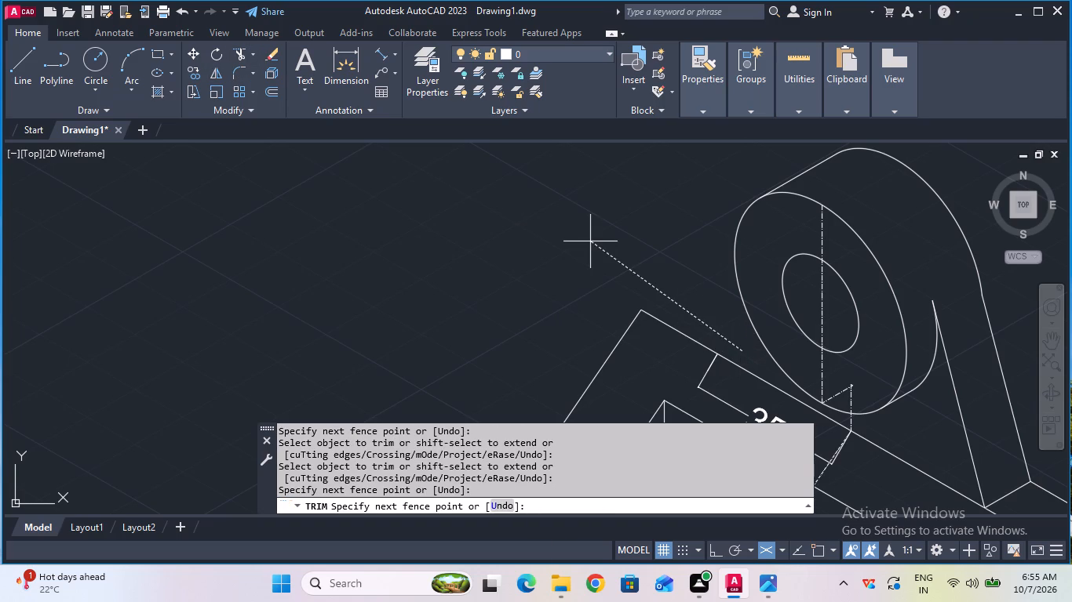
pyautogui.press('Escape')
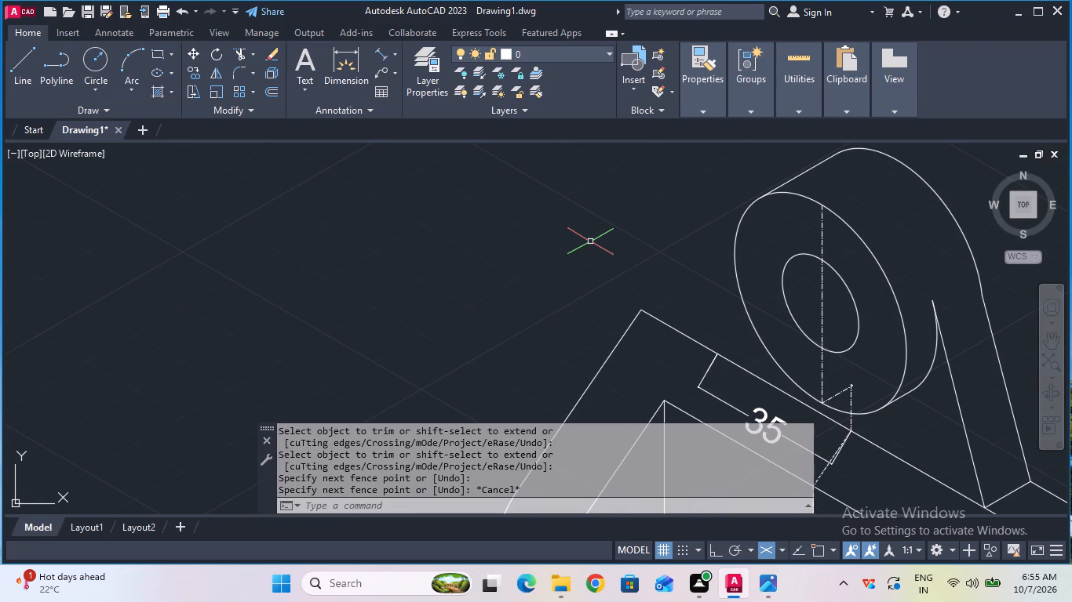
# With Ortho on, draw a 12 mm line at 30° from the base's rear top corner, where the rear top edge begins.
pyautogui.click(13, 82)
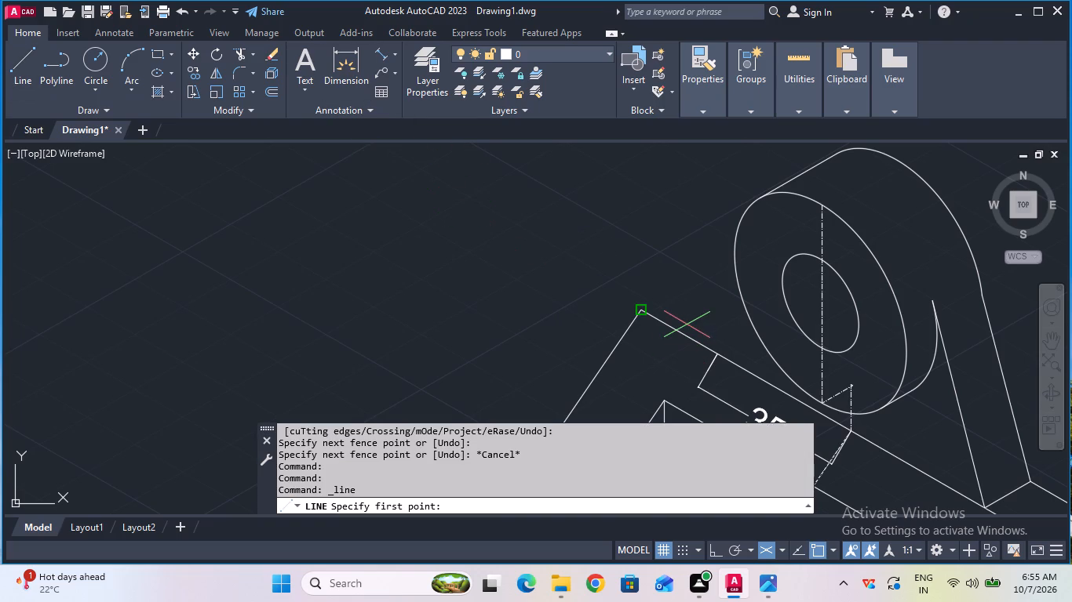
pyautogui.click(636, 305)
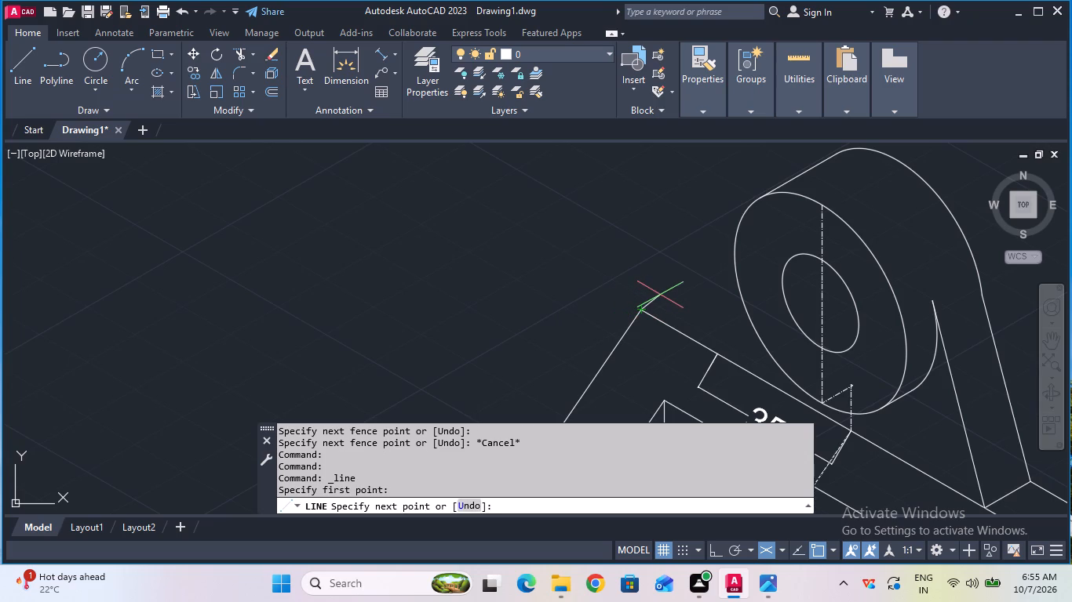
pyautogui.press('F8')
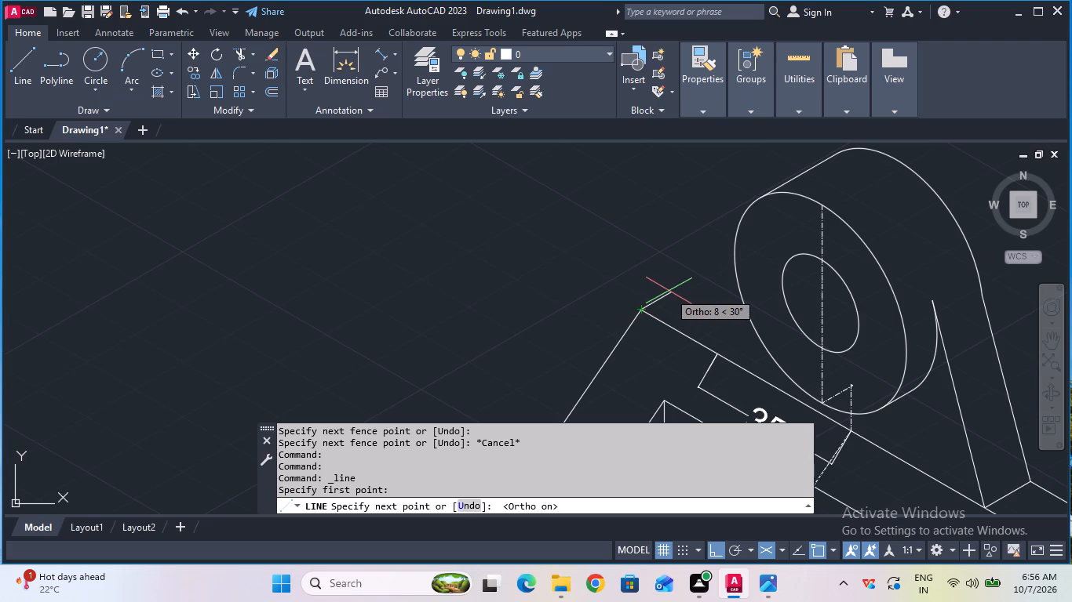
pyautogui.write('12')
pyautogui.press('Return')
pyautogui.press('Escape')
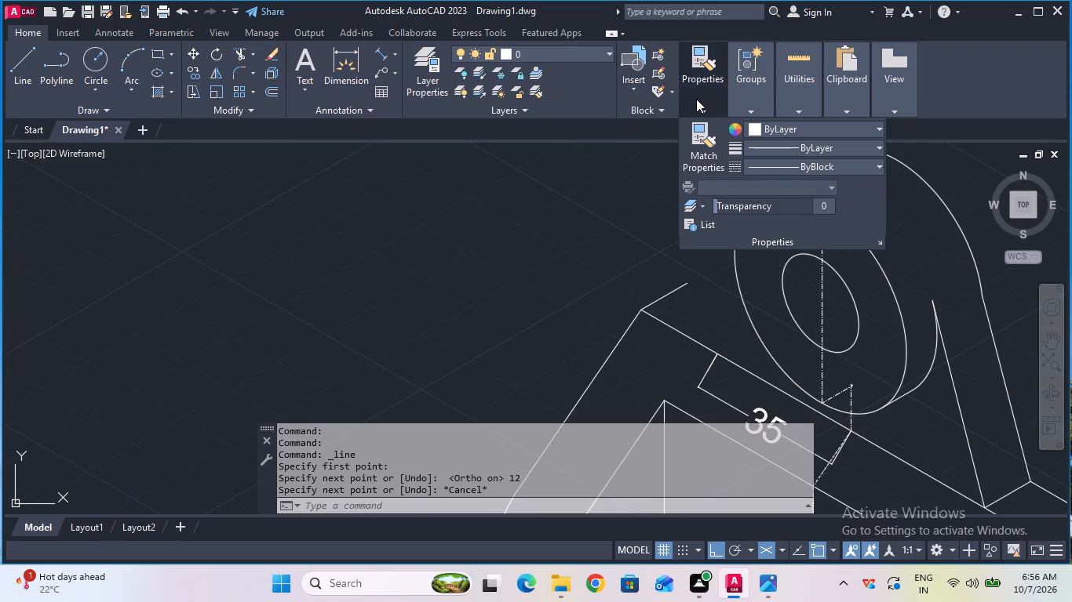
# Set the current linetype to the dash-dot centre line style.
pyautogui.click(788, 166)
pyautogui.click(782, 218)
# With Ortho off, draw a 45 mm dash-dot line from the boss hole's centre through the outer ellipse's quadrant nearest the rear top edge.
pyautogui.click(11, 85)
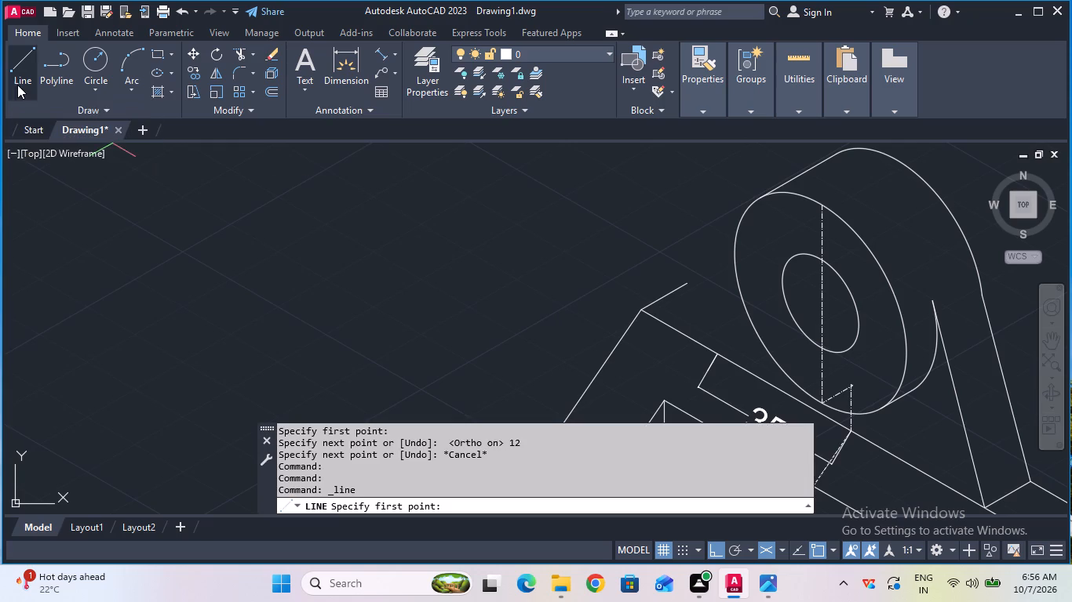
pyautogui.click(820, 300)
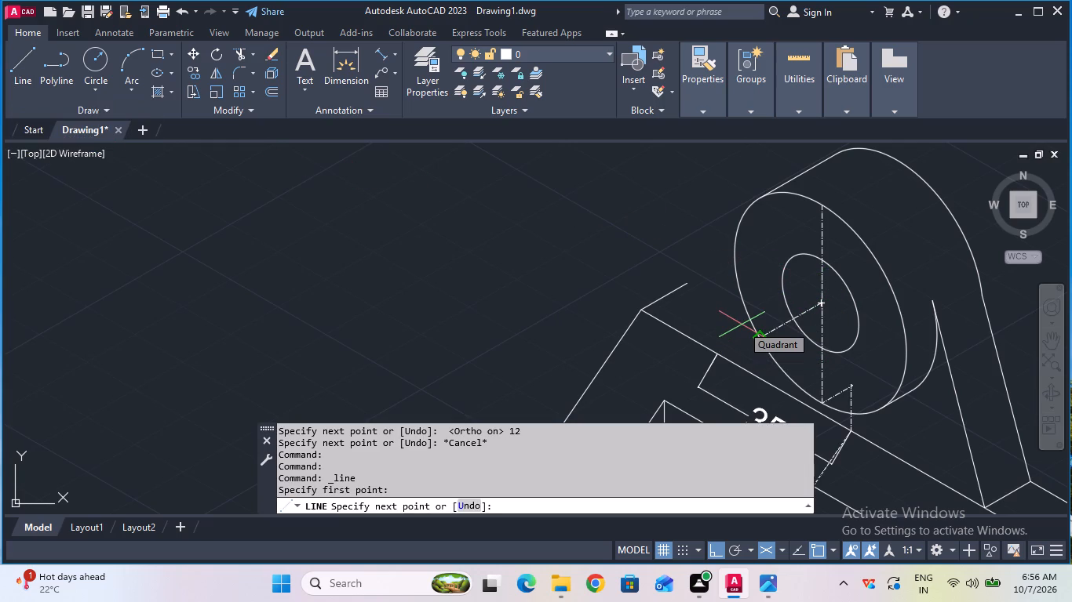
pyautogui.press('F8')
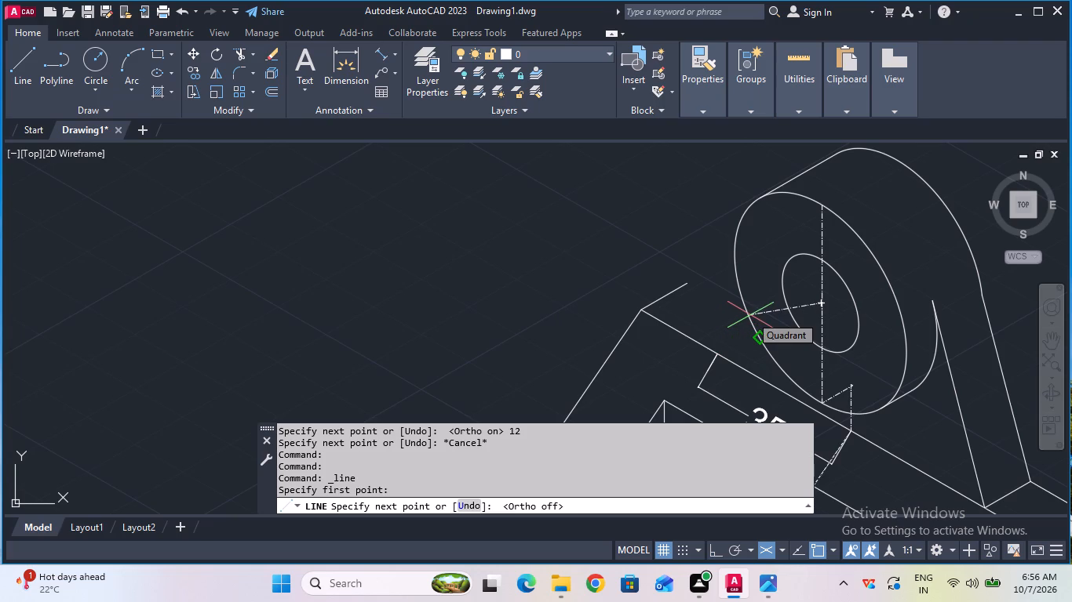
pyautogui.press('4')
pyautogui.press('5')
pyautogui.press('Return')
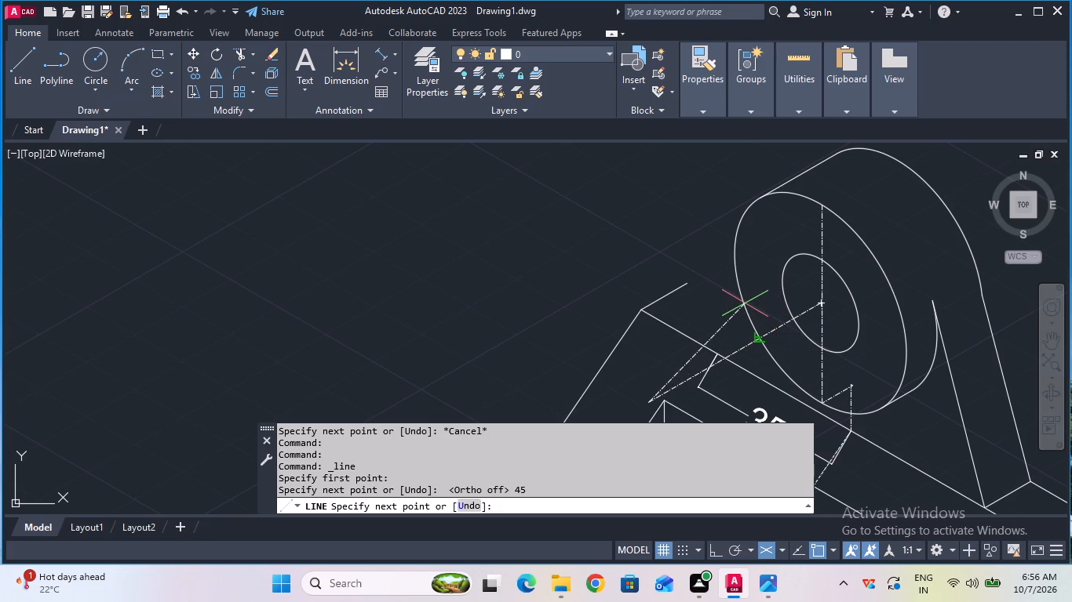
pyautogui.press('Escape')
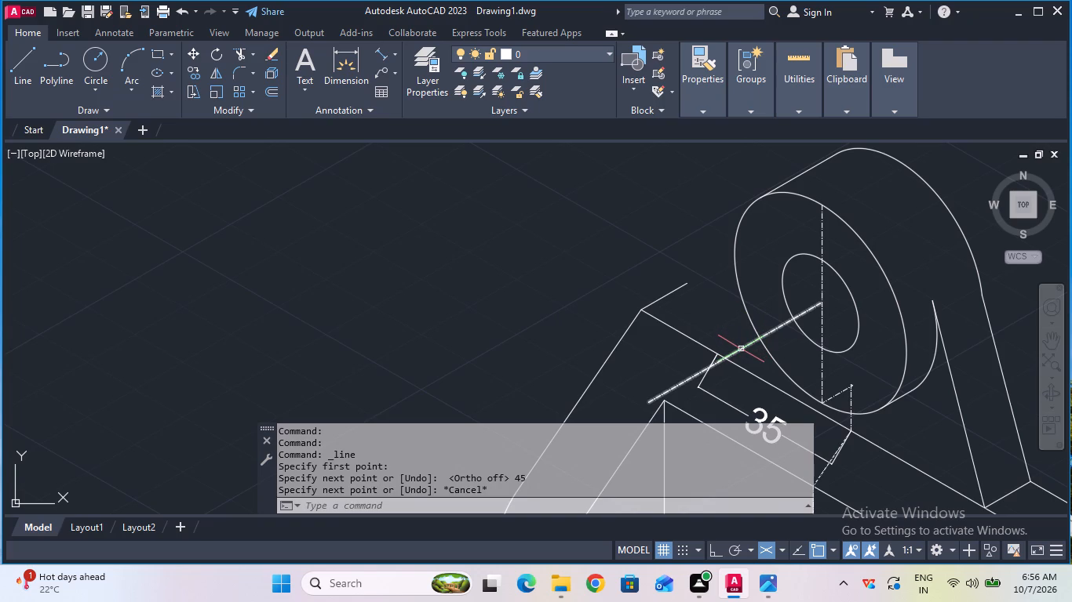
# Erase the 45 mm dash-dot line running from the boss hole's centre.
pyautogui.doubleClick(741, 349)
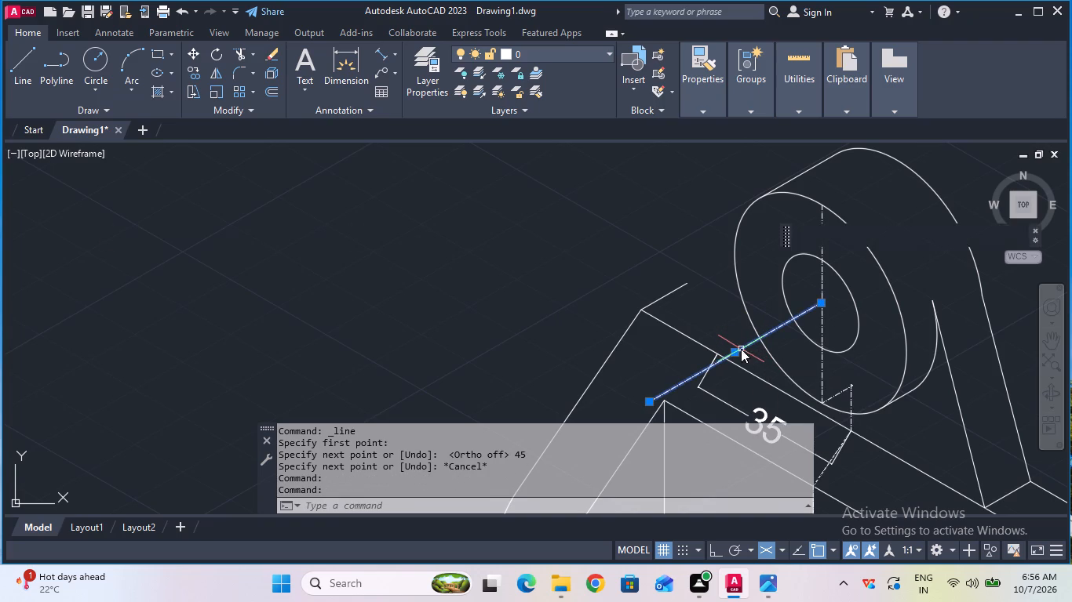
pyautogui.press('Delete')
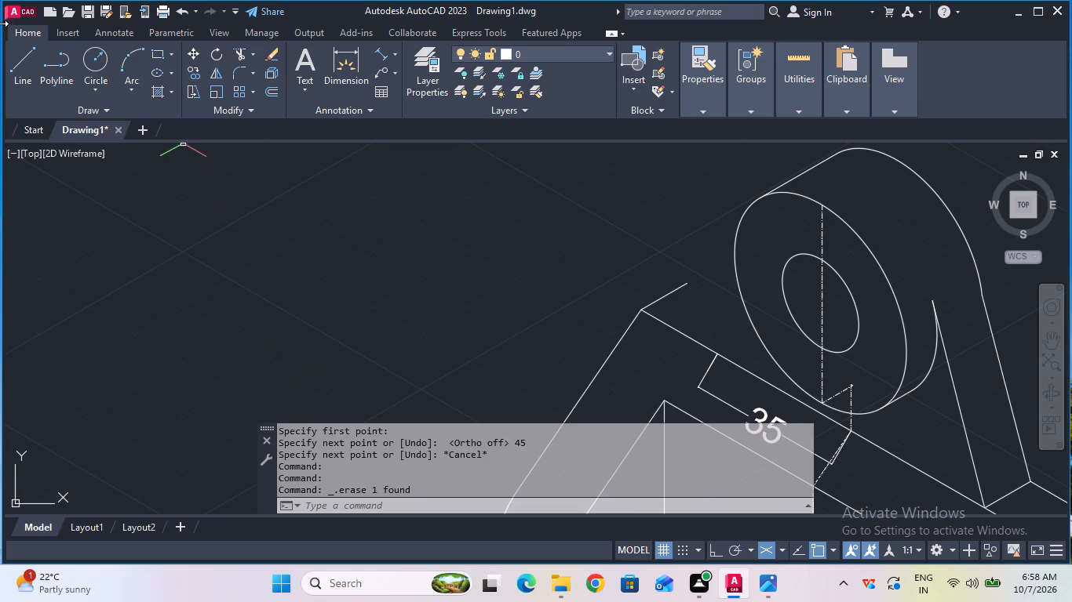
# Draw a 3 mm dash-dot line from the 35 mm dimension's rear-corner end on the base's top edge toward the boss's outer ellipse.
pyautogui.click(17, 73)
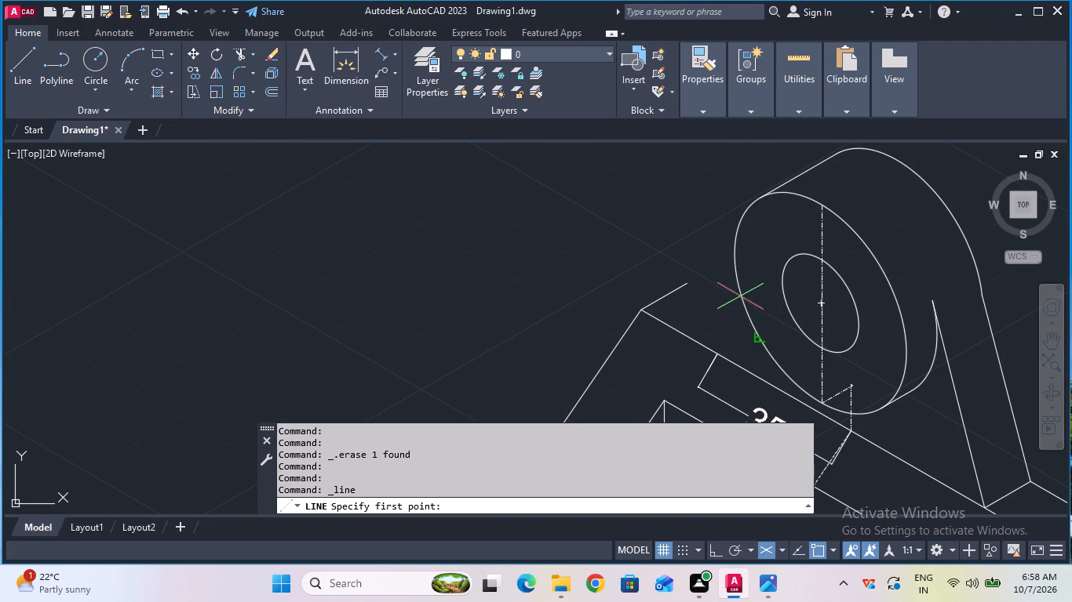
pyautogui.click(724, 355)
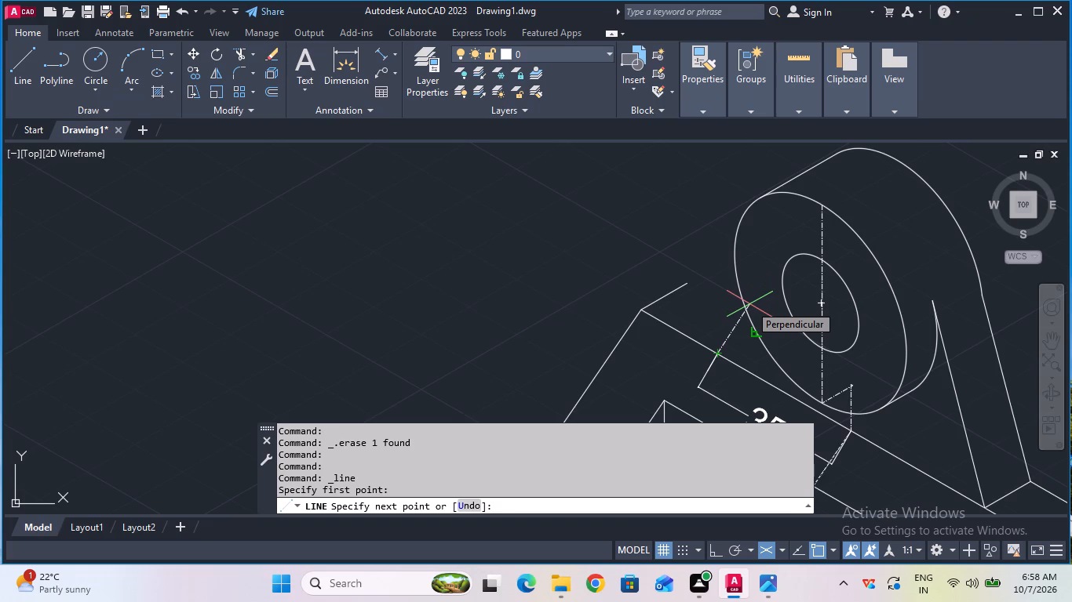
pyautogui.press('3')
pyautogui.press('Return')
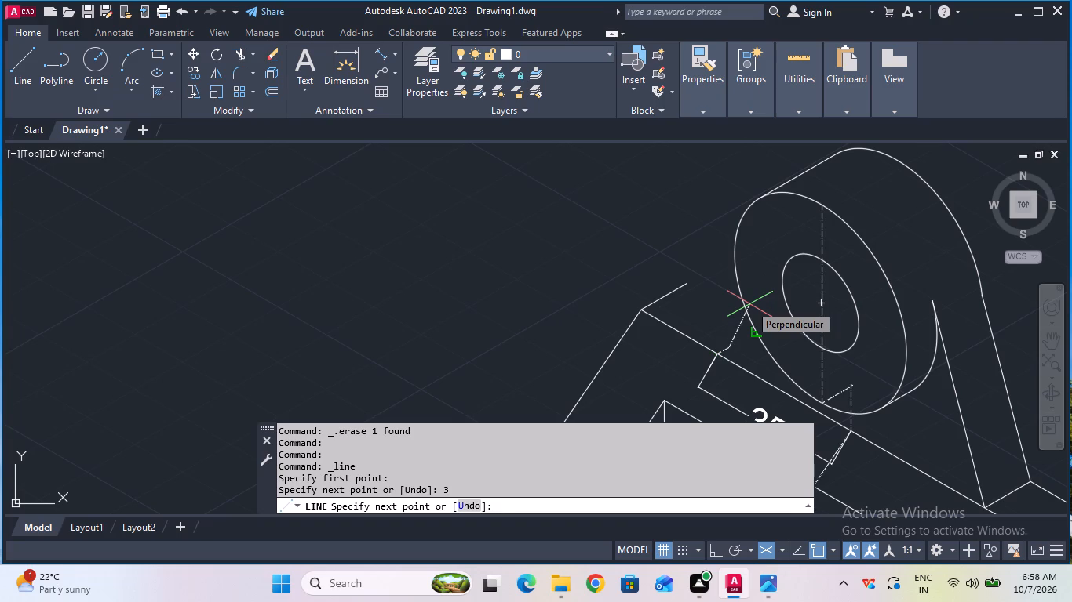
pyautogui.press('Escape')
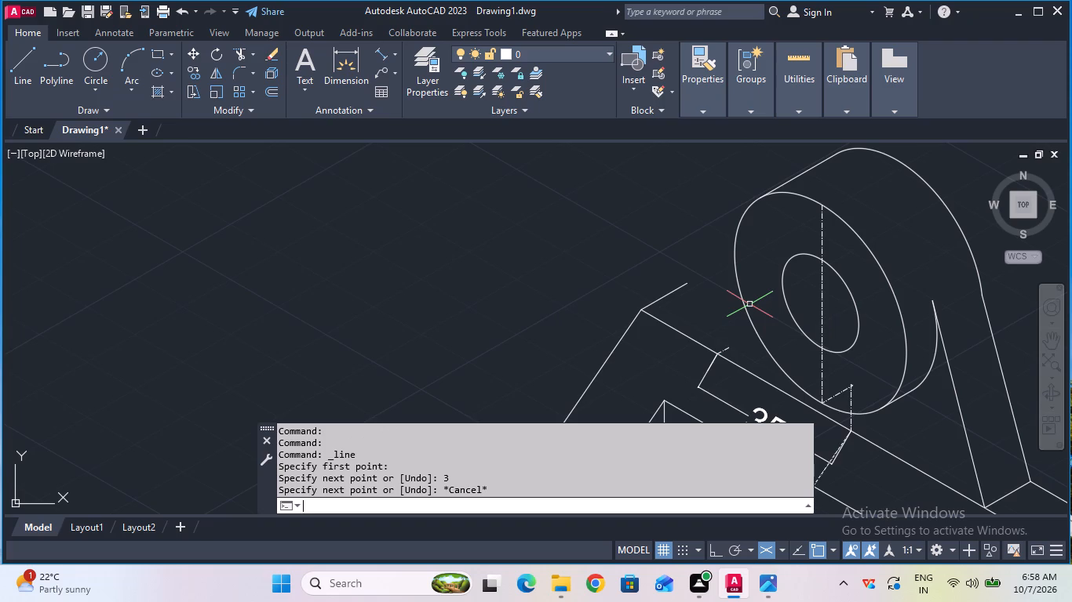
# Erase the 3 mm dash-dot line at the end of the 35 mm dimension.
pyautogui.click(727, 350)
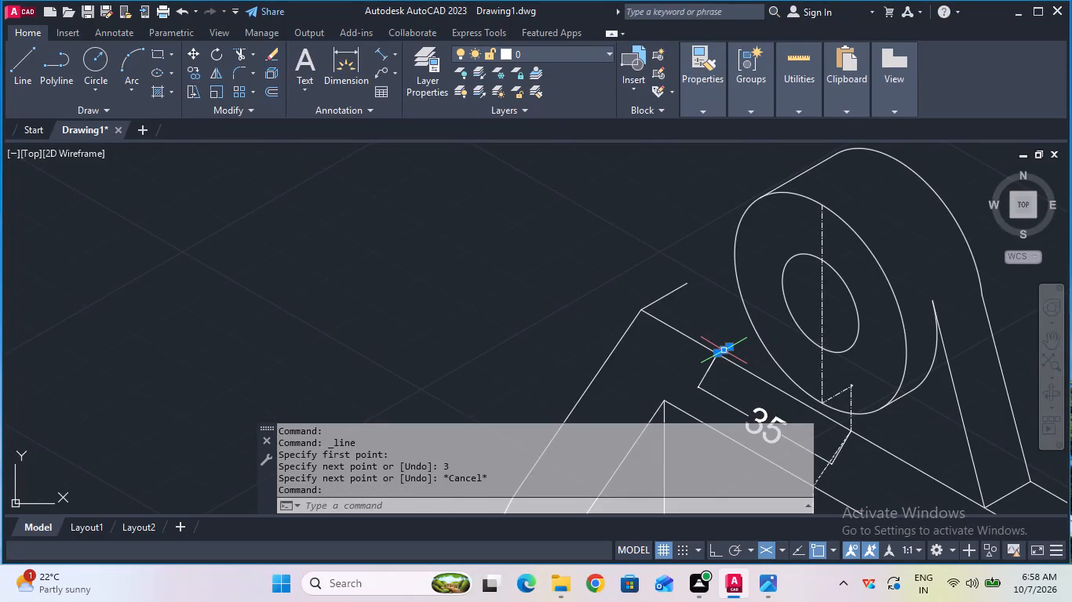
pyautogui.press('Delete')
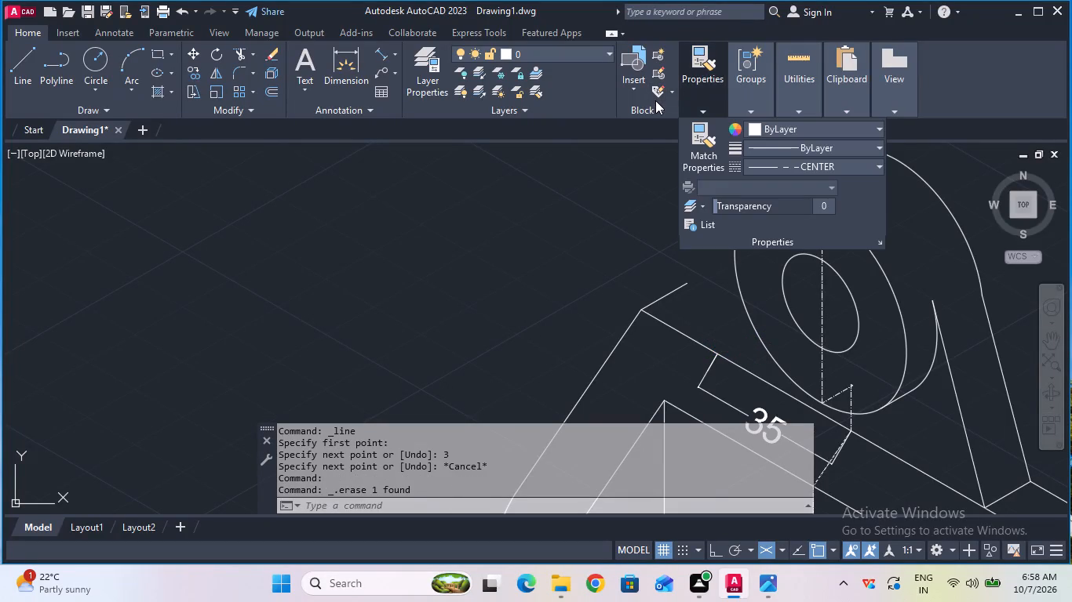
# Set the current linetype to ByBlock.
pyautogui.click(750, 160)
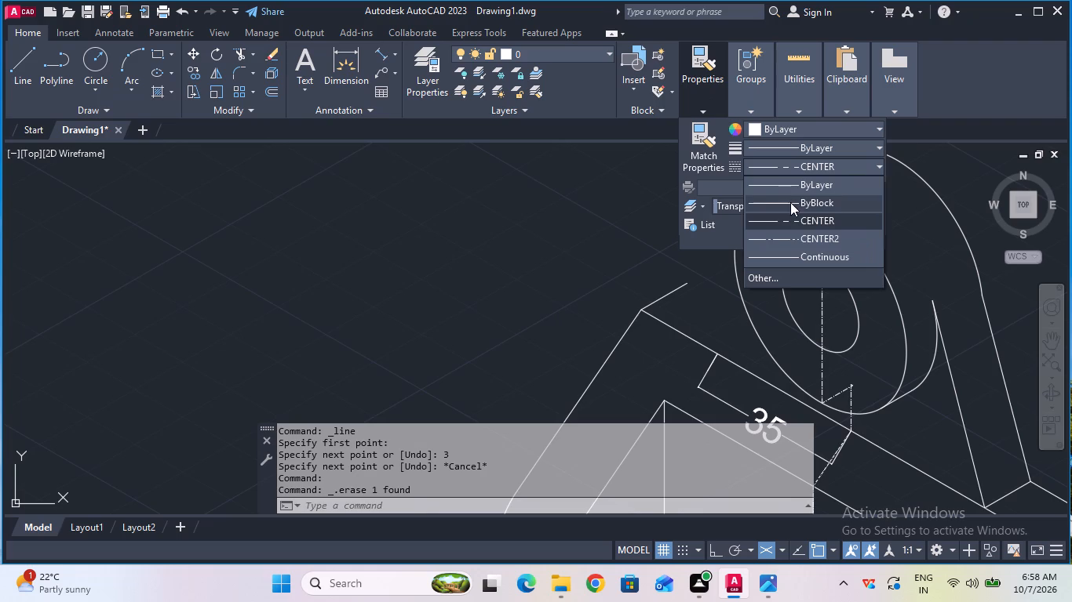
pyautogui.click(790, 202)
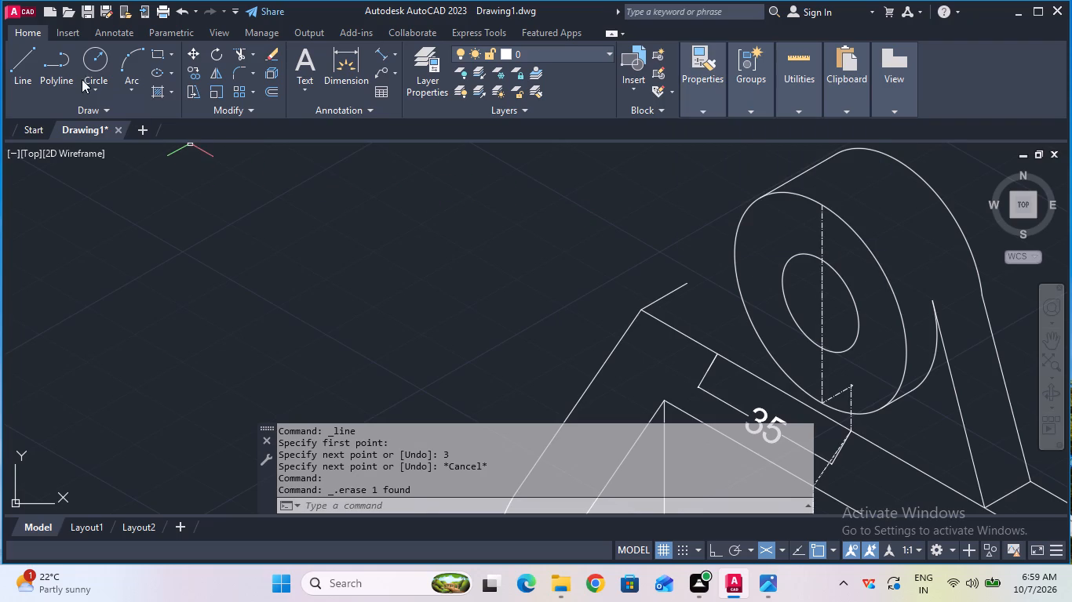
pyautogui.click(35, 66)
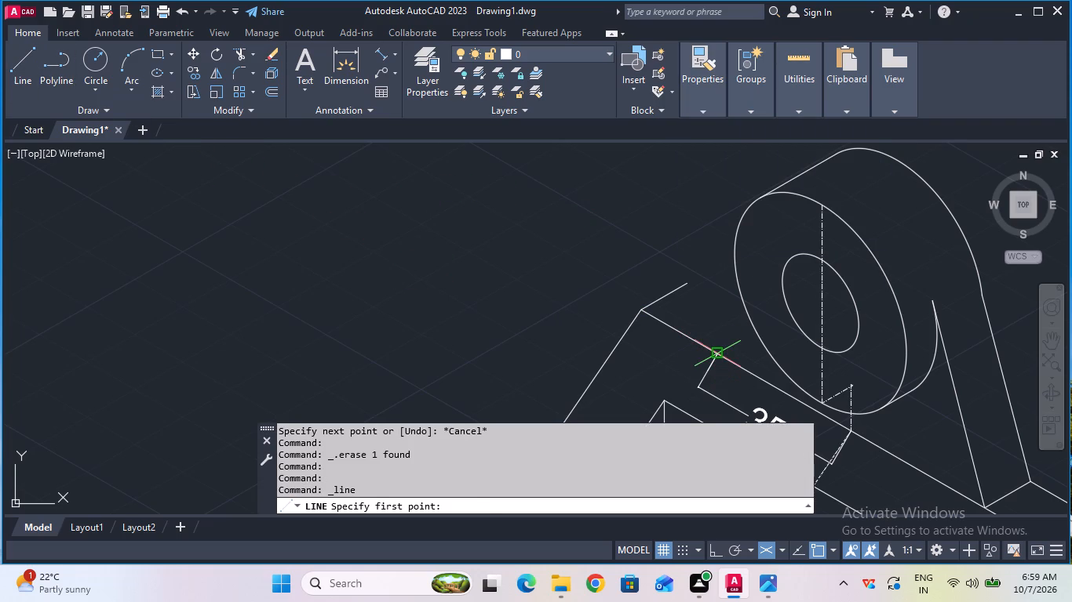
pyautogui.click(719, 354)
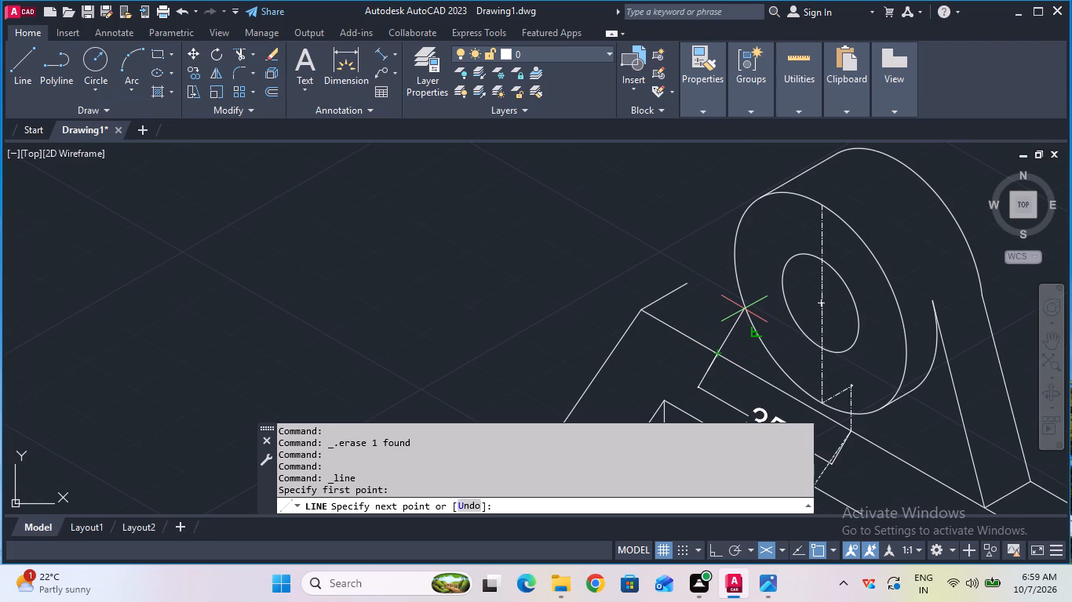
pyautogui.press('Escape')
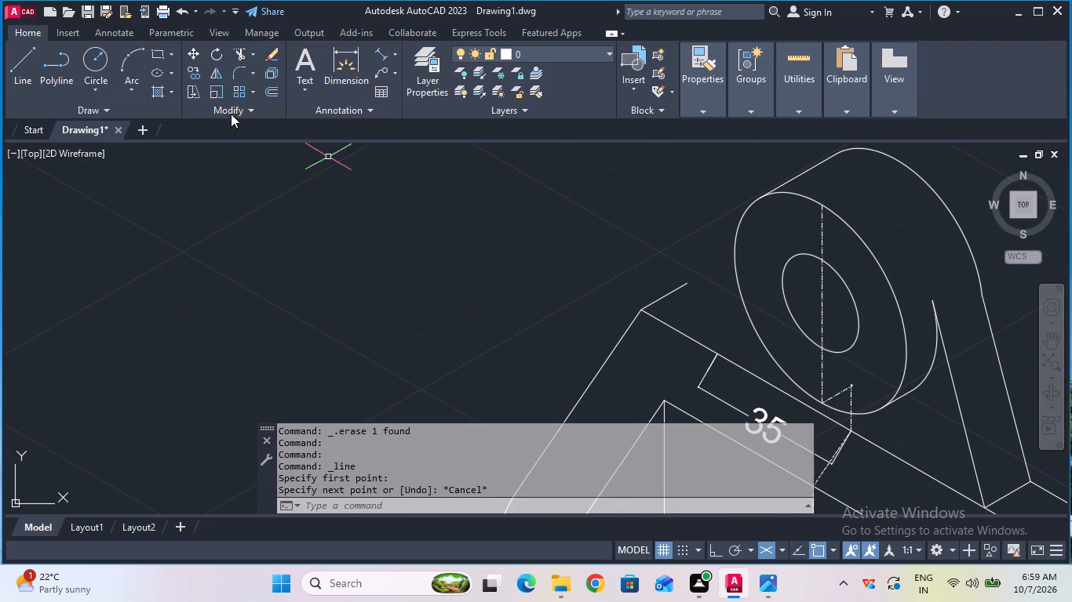
# Draw a 25 mm vertical construction line upward from the lower-left side of the boss's outer front ellipse.
pyautogui.click(16, 92)
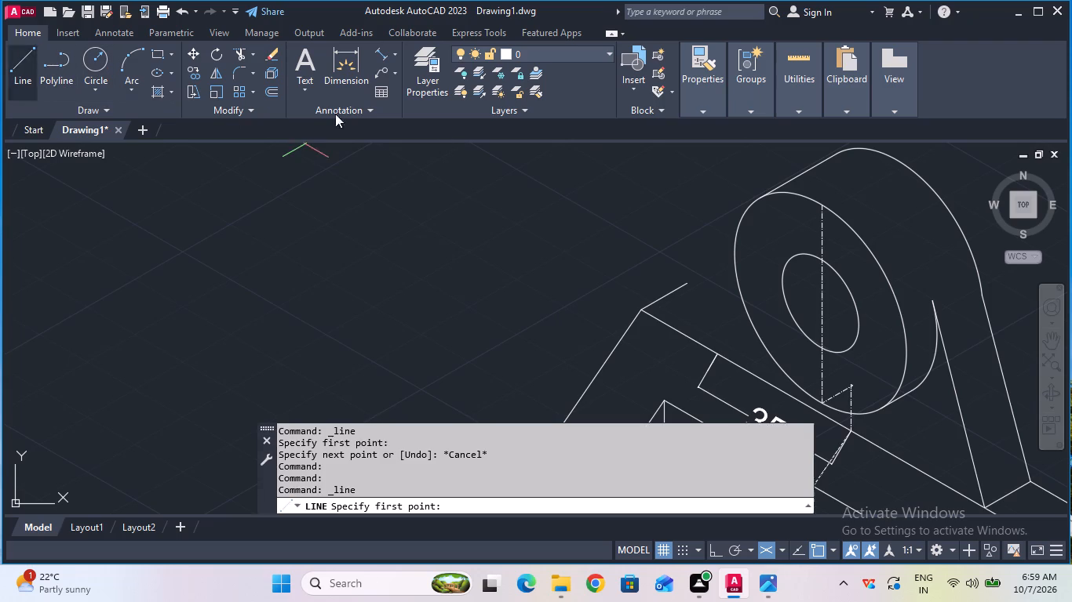
pyautogui.click(765, 343)
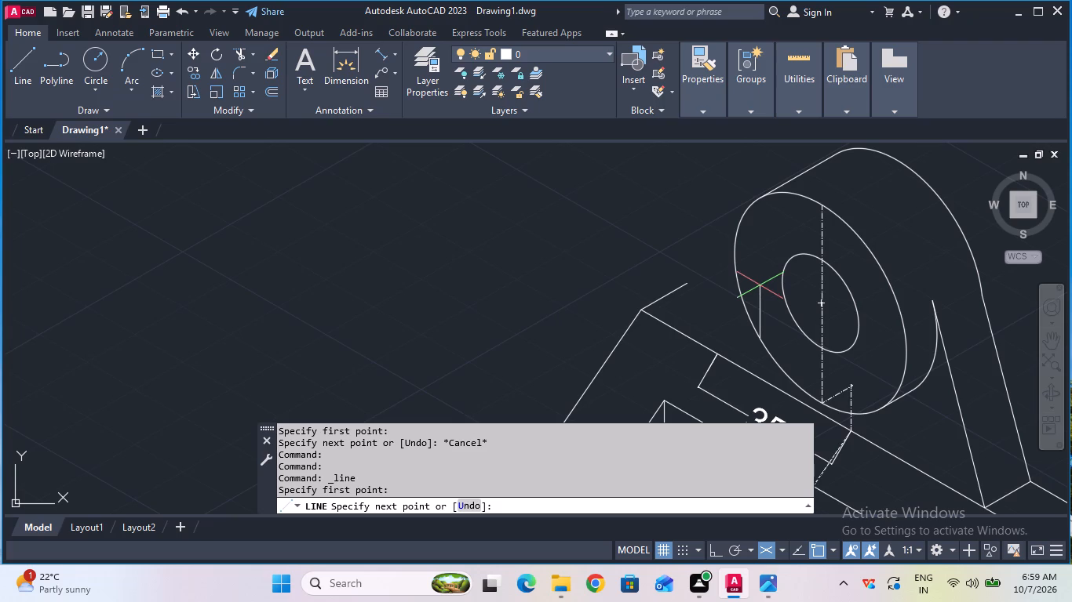
pyautogui.press('2')
pyautogui.press('5')
pyautogui.press('Return')
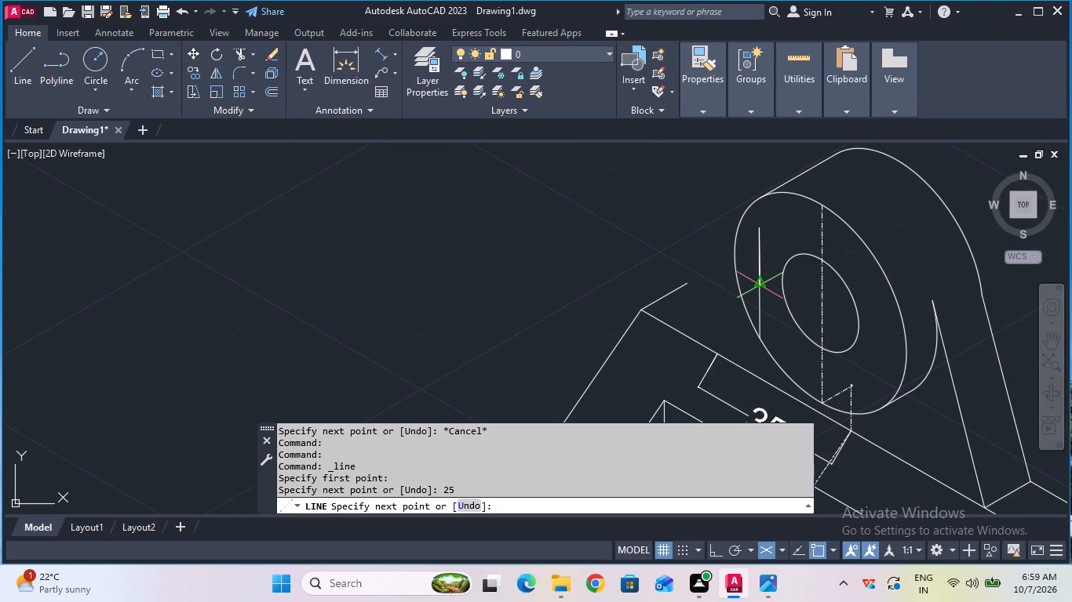
pyautogui.press('Escape')
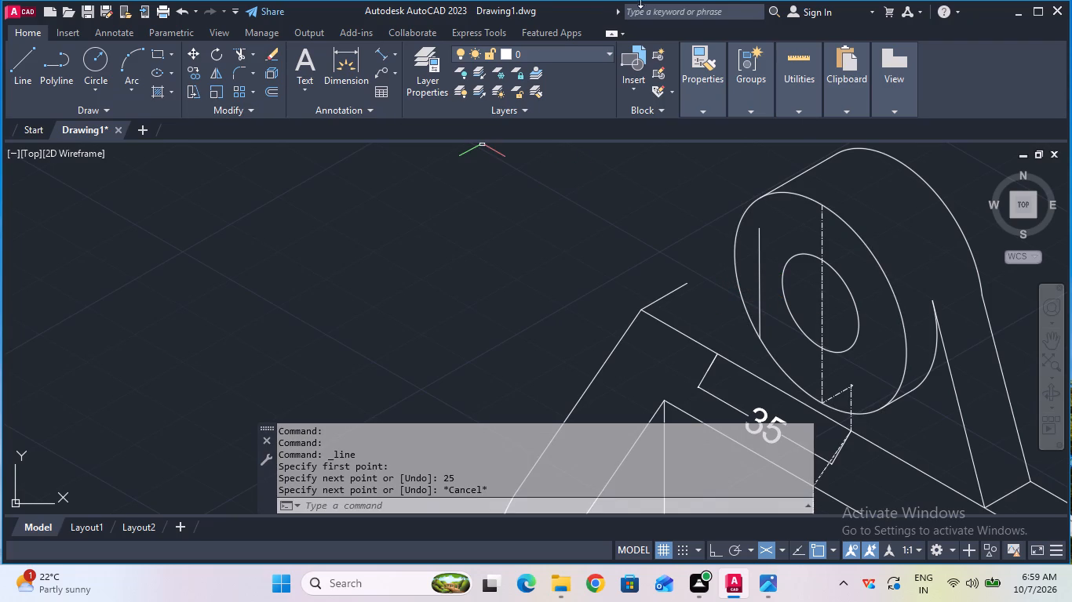
# Draw a short construction line from the 25 mm vertical line's midpoint perpendicular to the boss's outer front ellipse.
pyautogui.click(13, 75)
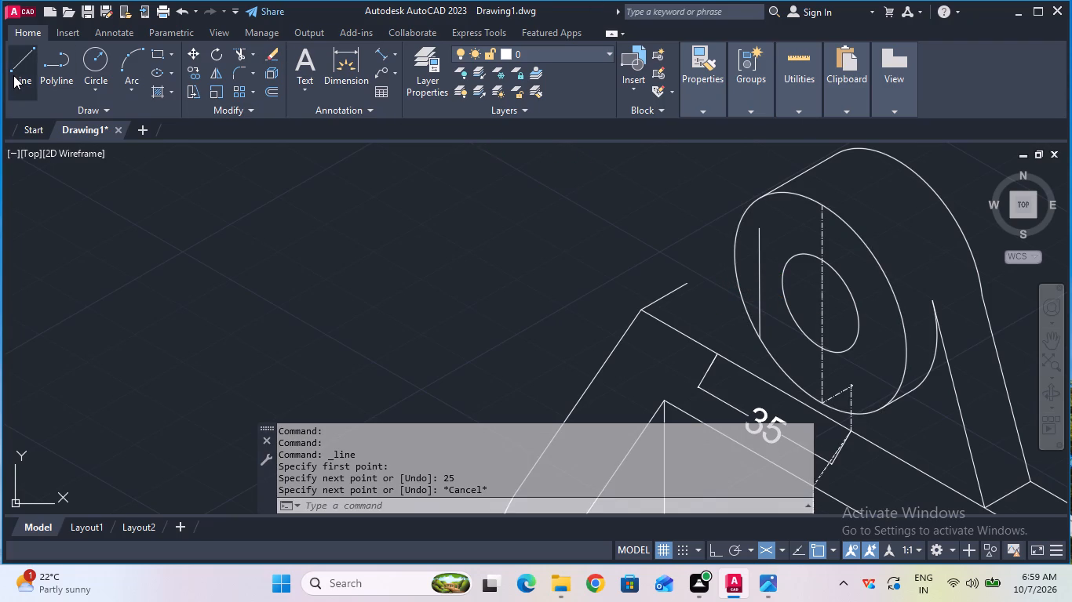
pyautogui.click(760, 281)
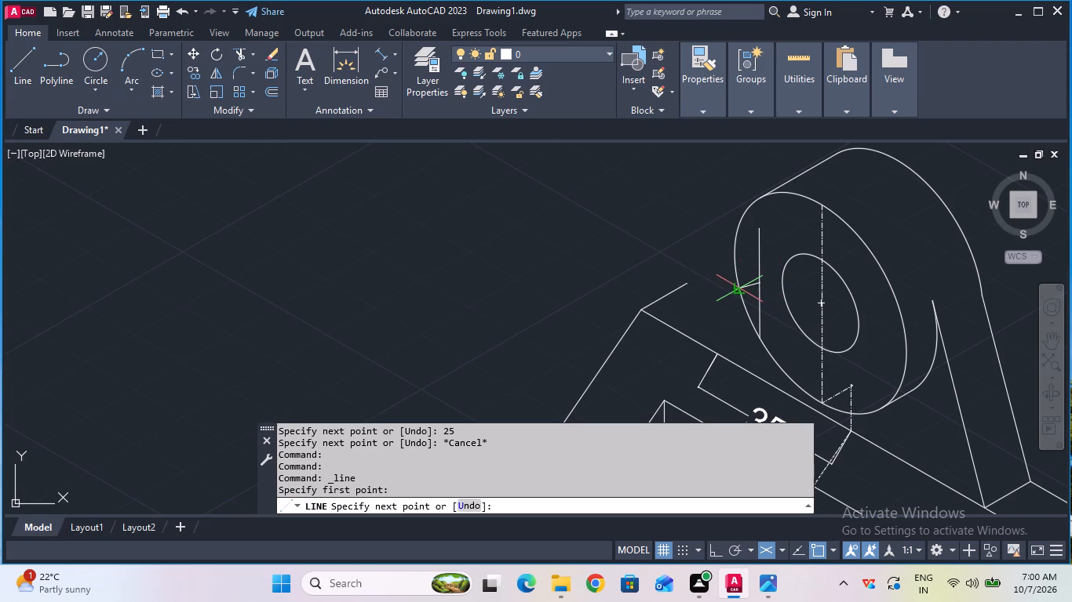
pyautogui.doubleClick(741, 289)
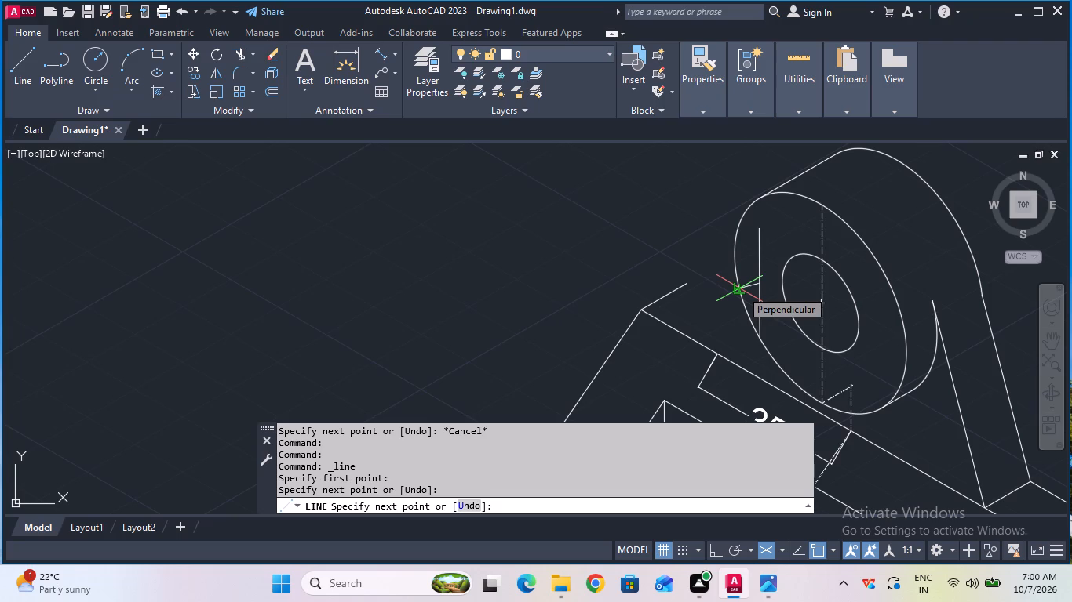
pyautogui.press('Return')
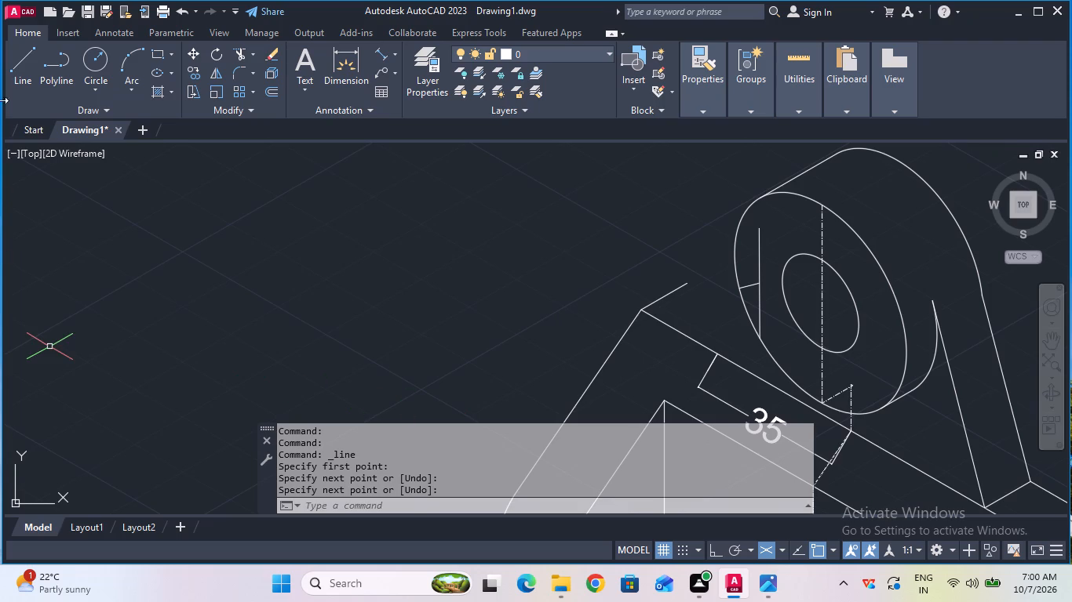
# Draw the web's side edge from the 35 mm dimension's rear-corner end to the short construction line's endpoint on the outer ellipse.
pyautogui.doubleClick(10, 57)
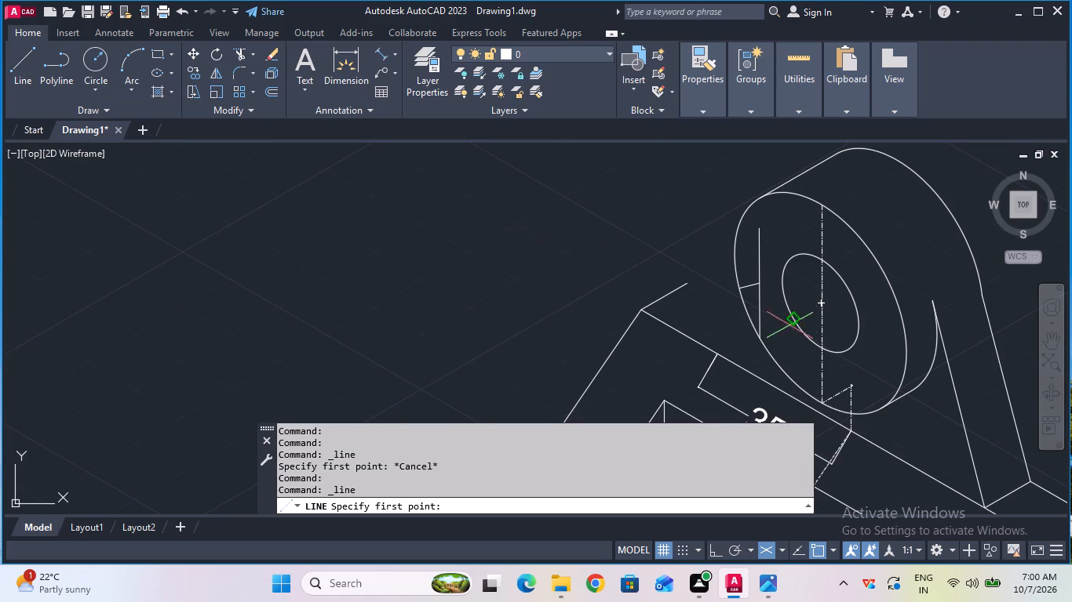
pyautogui.doubleClick(716, 353)
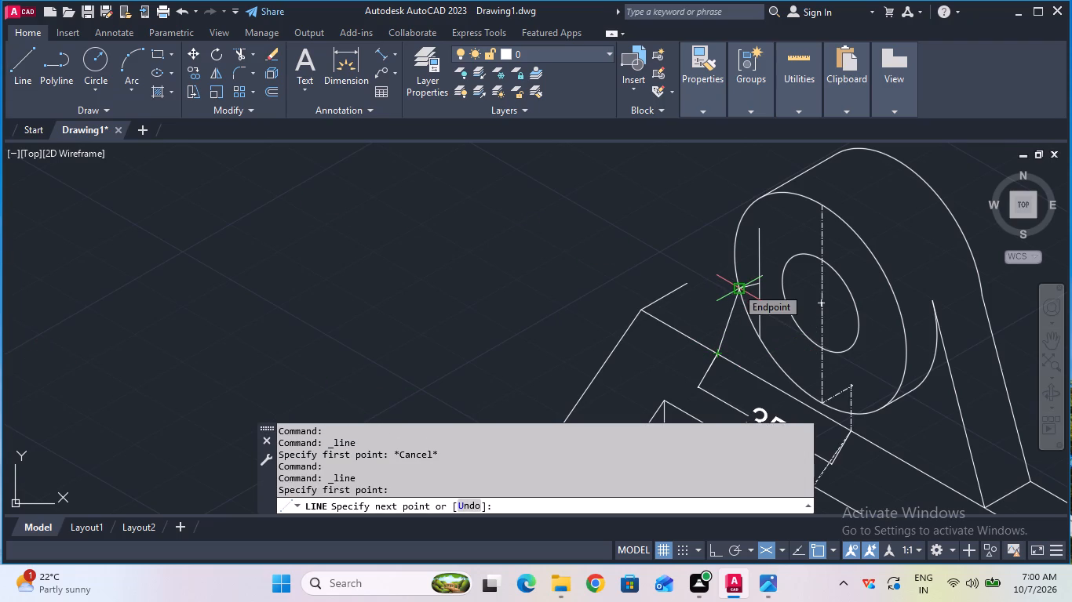
pyautogui.click(736, 287)
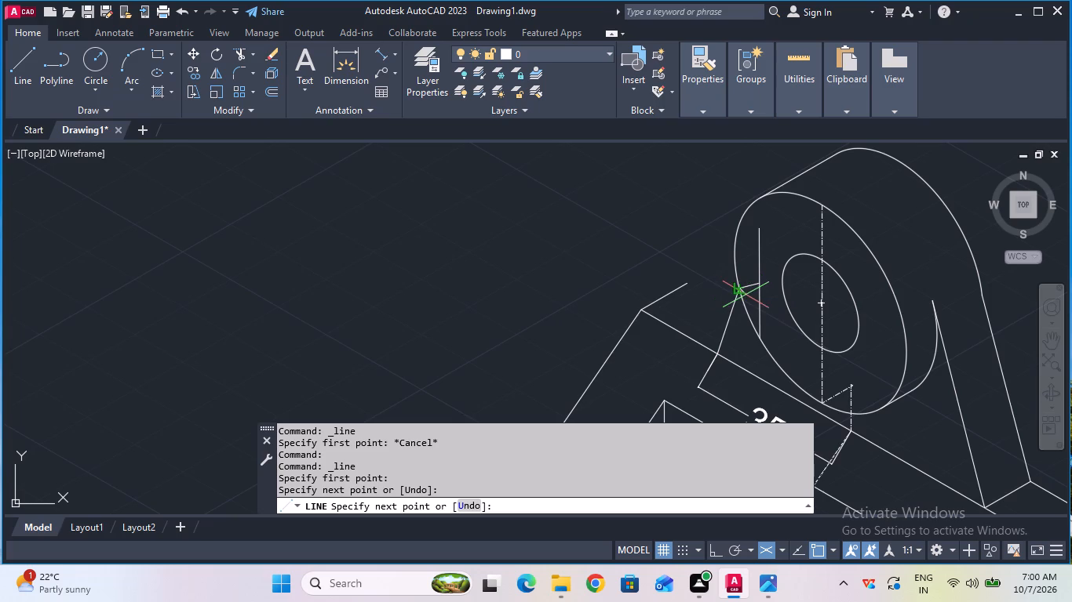
pyautogui.press('Escape')
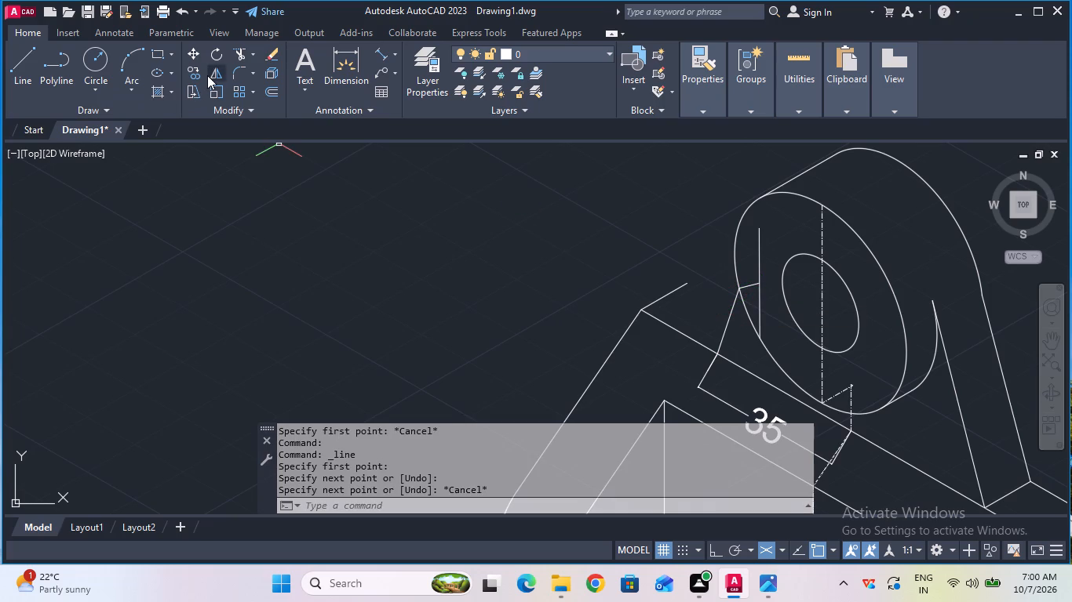
# Use Trim to remove the 25 mm vertical construction line and the short perpendicular line inside the boss's front ellipse.
pyautogui.click(239, 53)
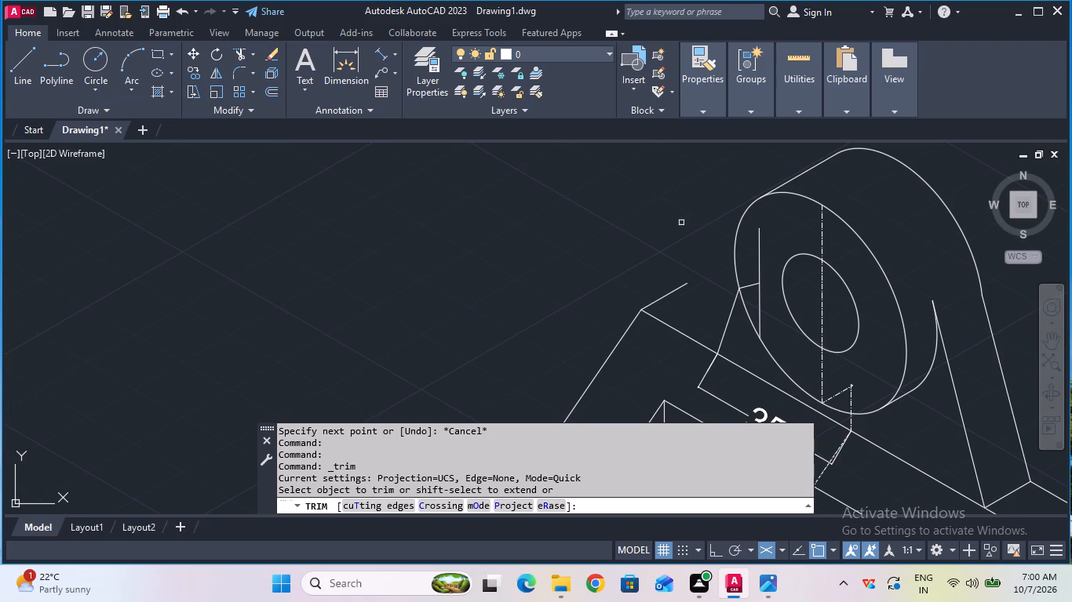
pyautogui.click(760, 273)
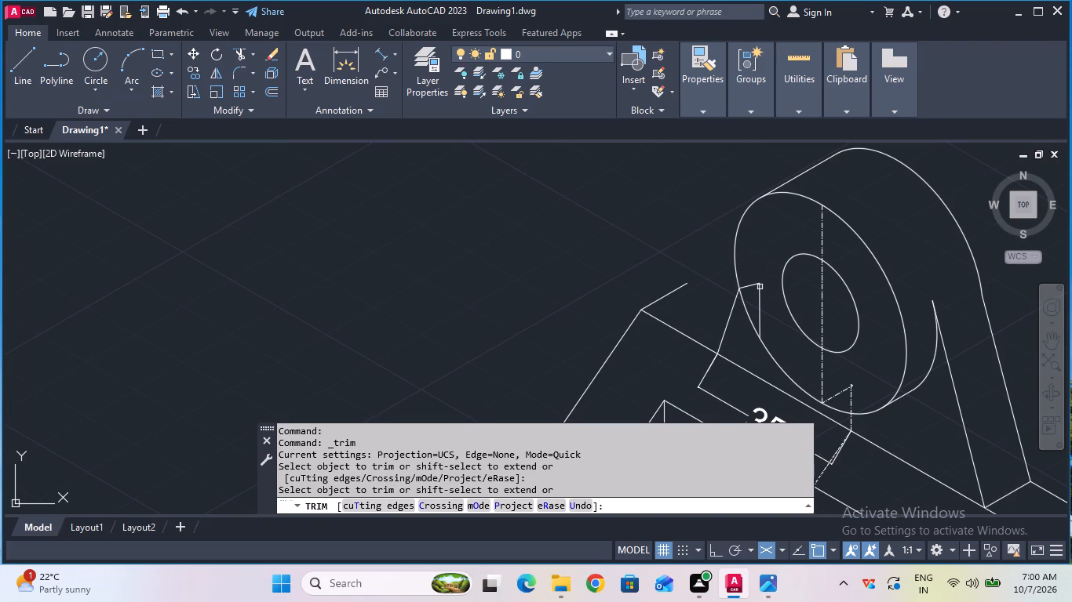
pyautogui.click(760, 288)
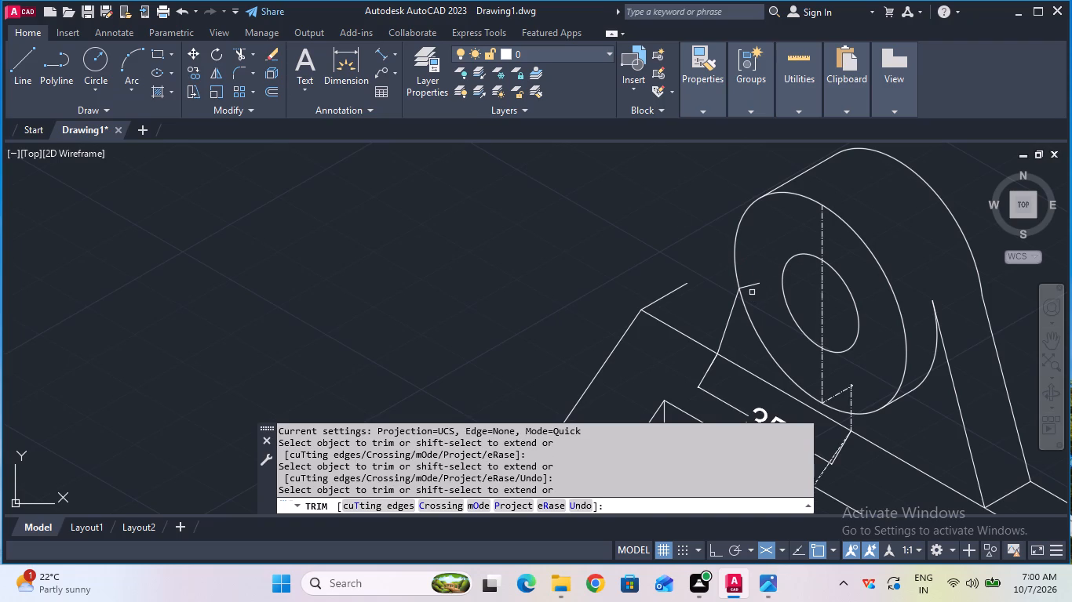
pyautogui.click(753, 286)
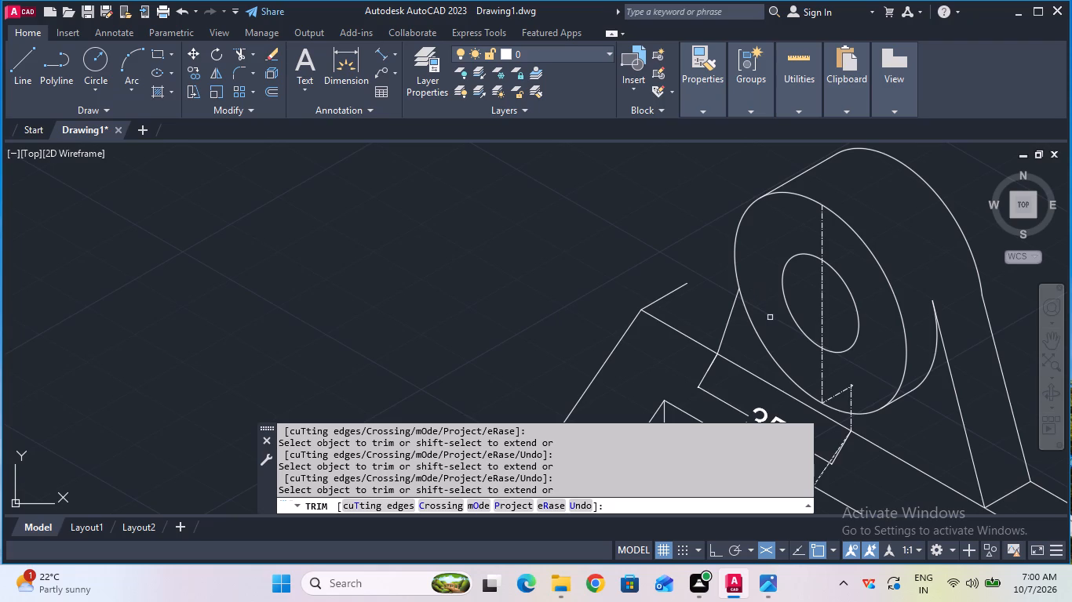
pyautogui.press('Escape')
# With Ortho on, draw a 17 mm line at 330° toward the boss from the open end of the short upper-left edge.
pyautogui.press('F8')
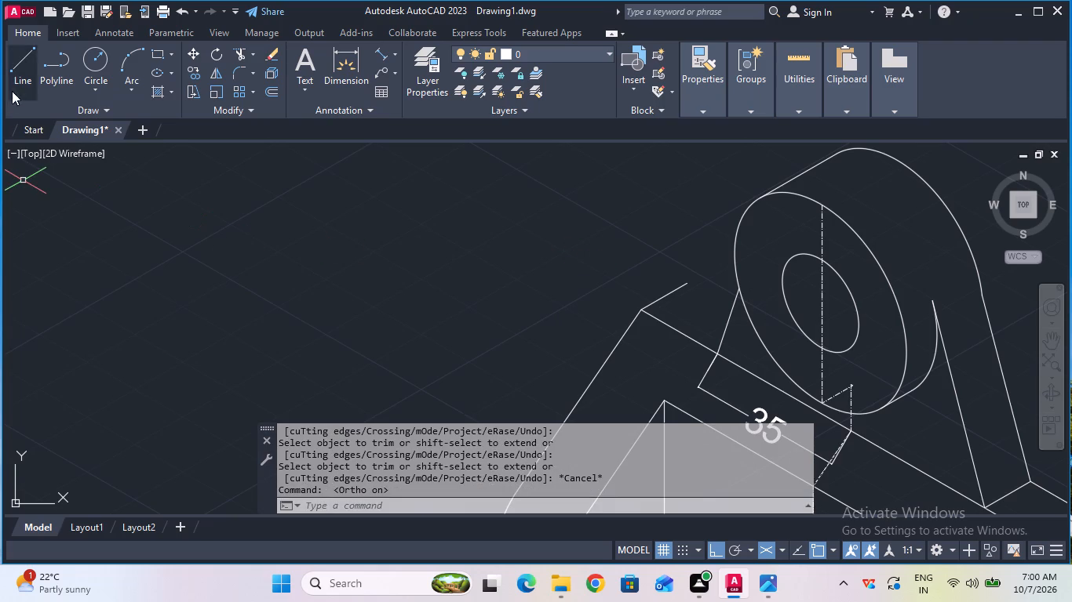
pyautogui.click(25, 84)
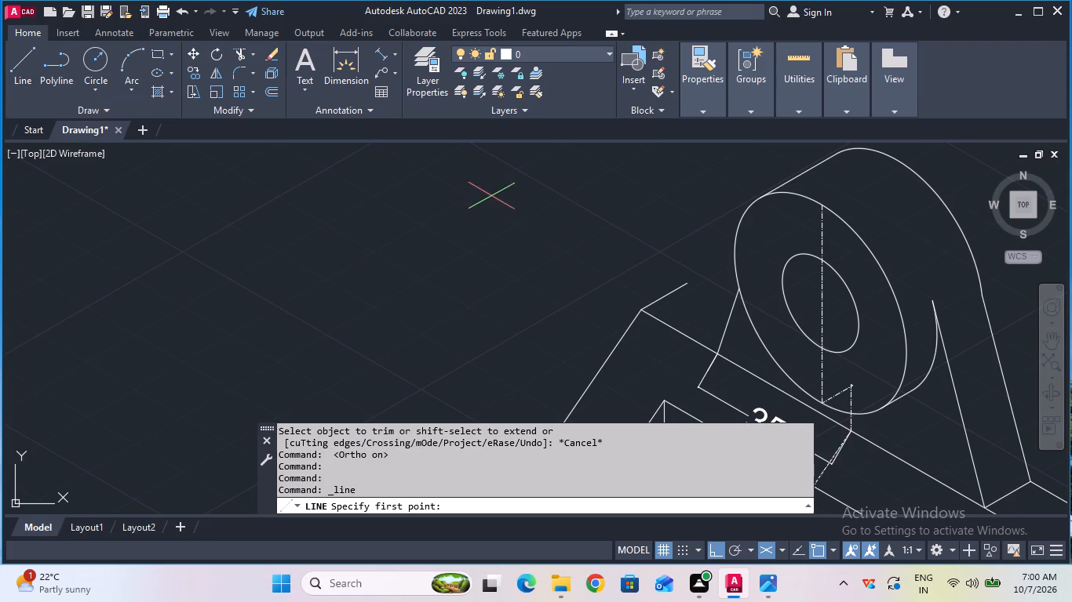
pyautogui.click(690, 286)
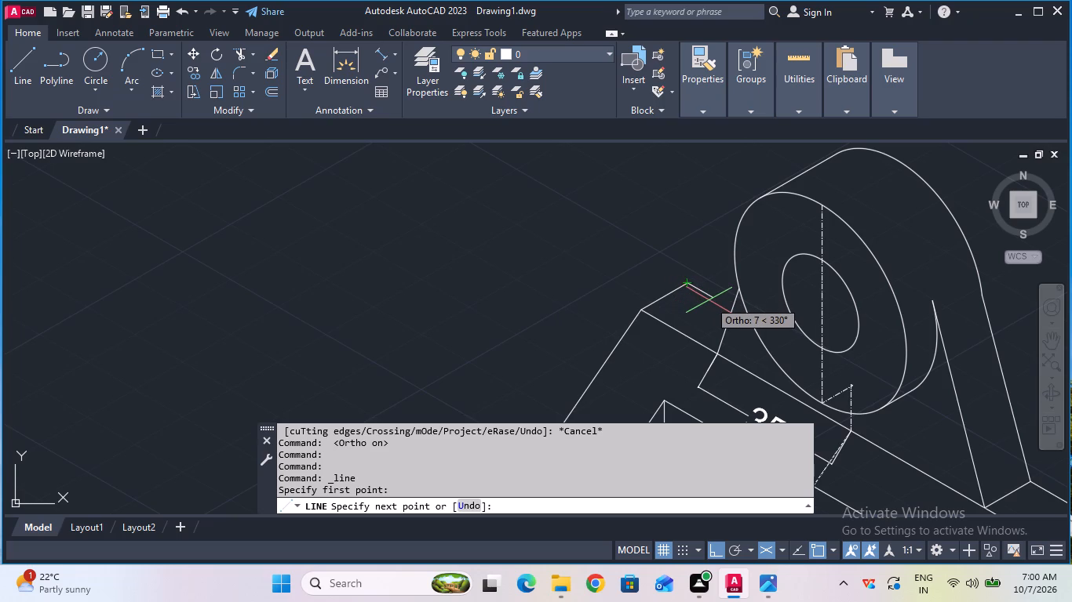
pyautogui.press('1')
pyautogui.press('7')
pyautogui.press('Return')
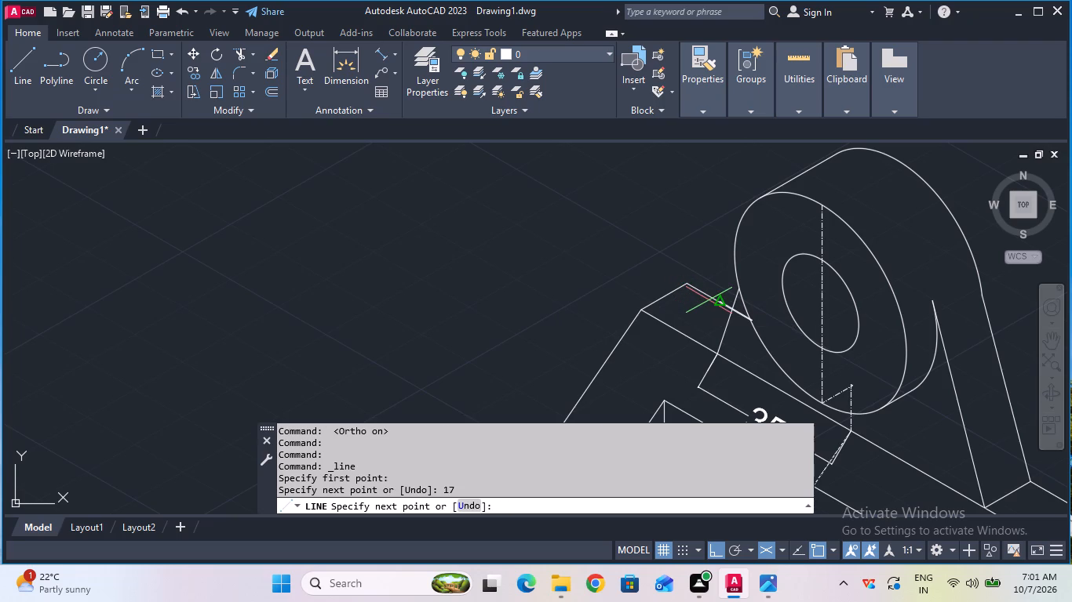
pyautogui.press('Escape')
# Trim the part of the 17 mm rear edge that extends past the web's slanted side edge.
pyautogui.scroll(1, 729, 345)
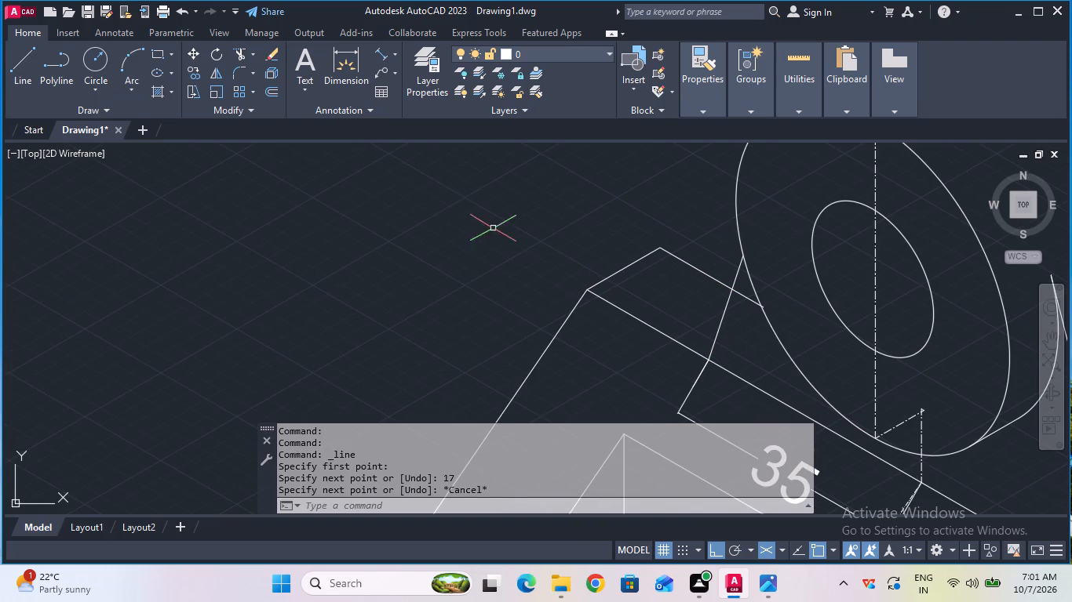
pyautogui.doubleClick(248, 57)
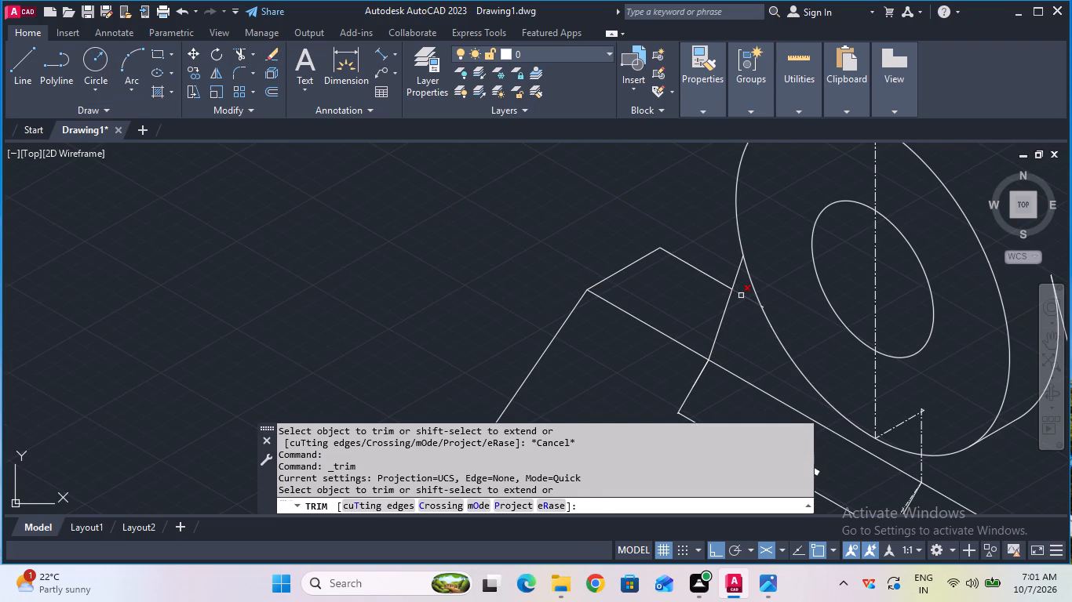
pyautogui.doubleClick(741, 296)
pyautogui.scroll(1, 760, 314)
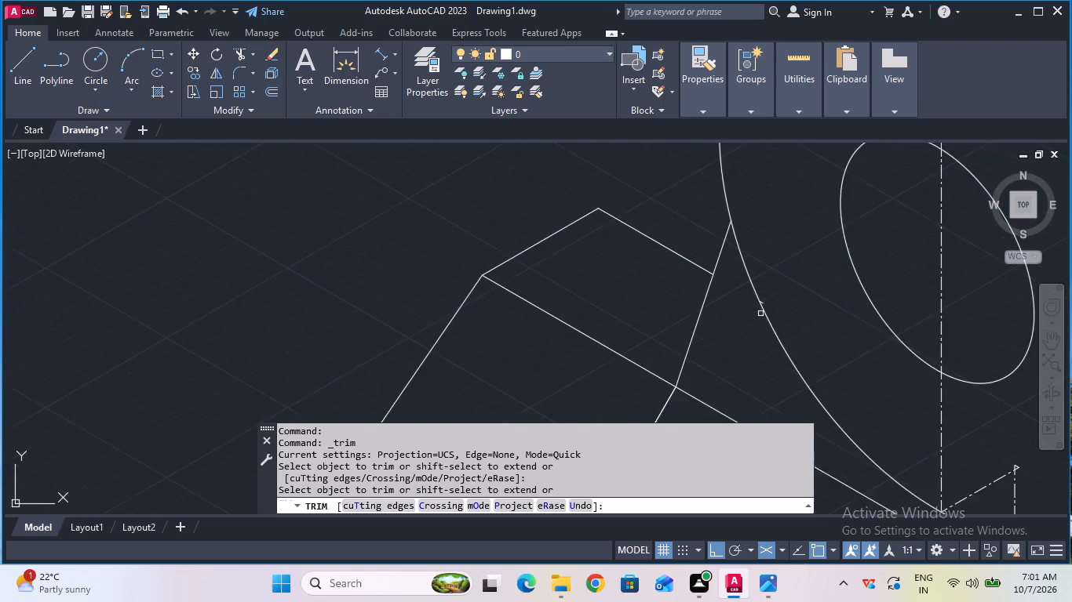
pyautogui.scroll(2, 760, 314)
pyautogui.click(757, 282)
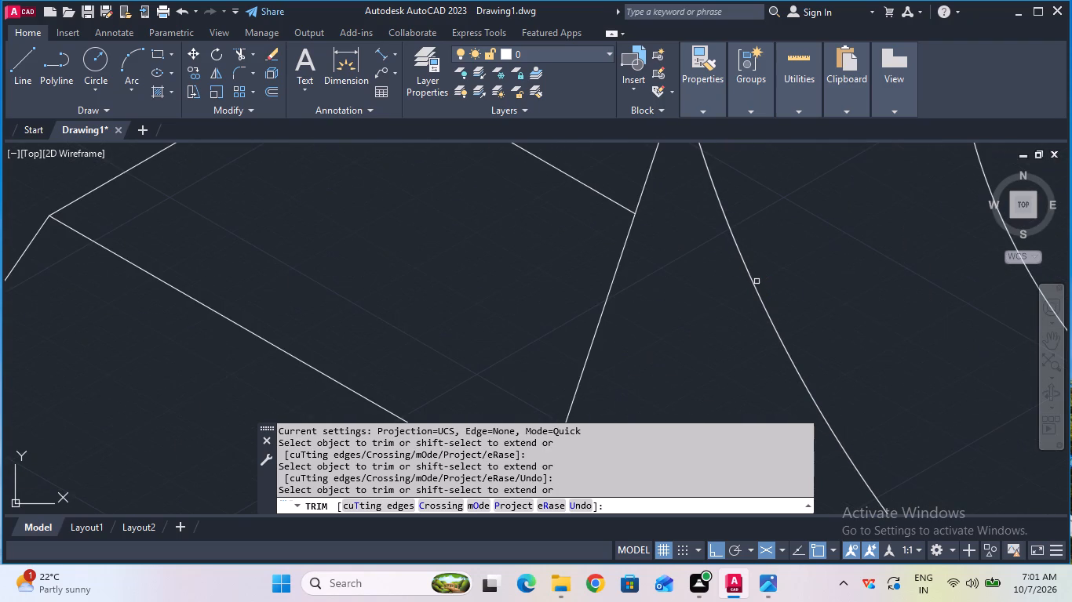
pyautogui.scroll(-4, 757, 281)
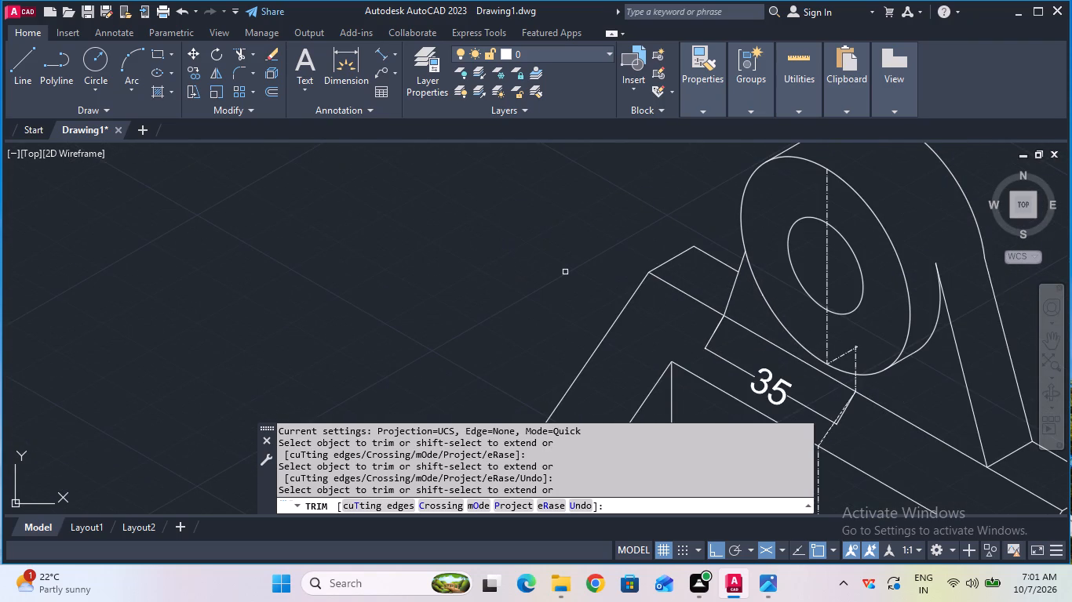
pyautogui.press('Escape')
# Draw a 91 mm line at 150° from the base's upper rear corner toward the boss for its top rear edge.
pyautogui.scroll(-2, 565, 272)
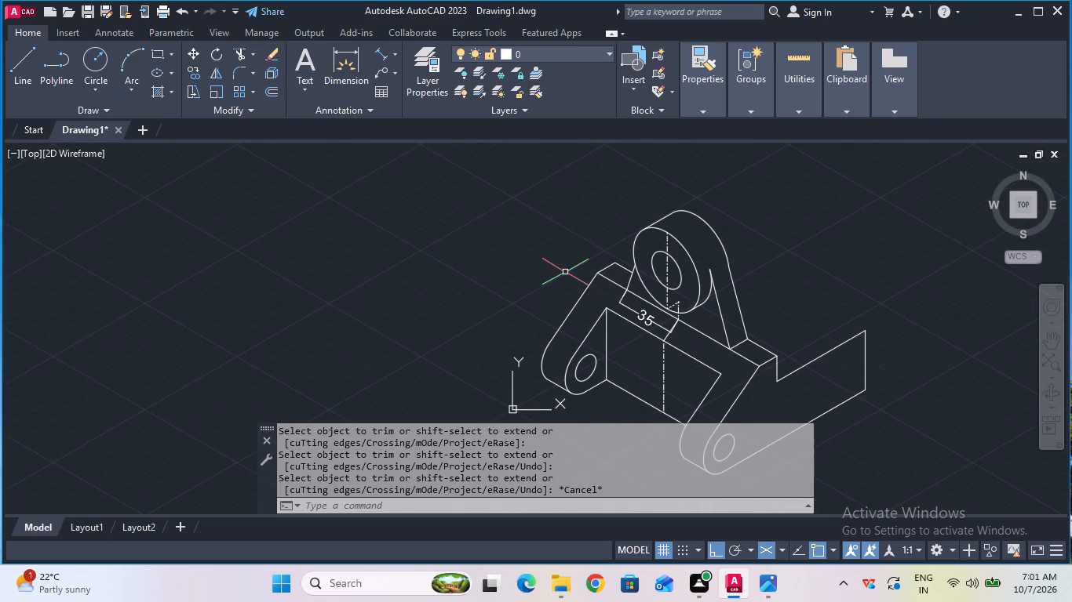
pyautogui.click(13, 79)
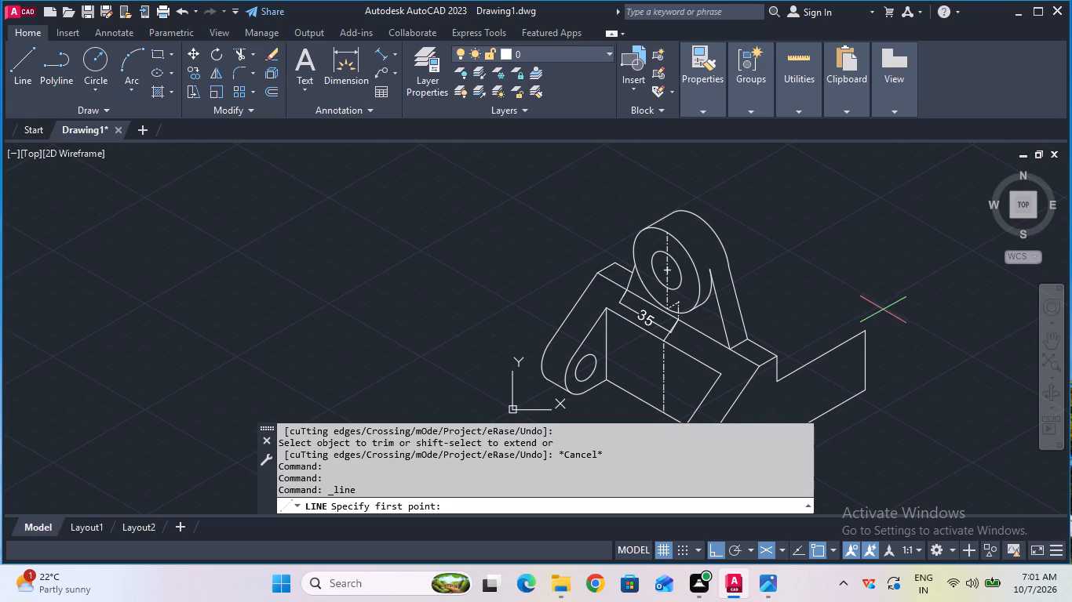
pyautogui.click(870, 332)
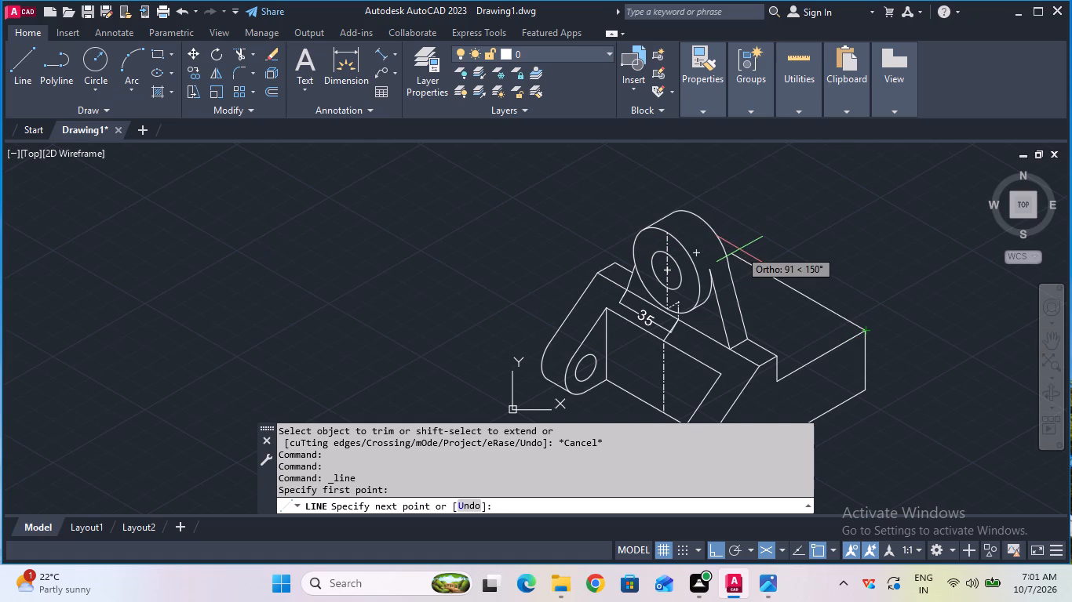
pyautogui.press('9')
pyautogui.press('1')
pyautogui.press('Return')
pyautogui.press('Escape')
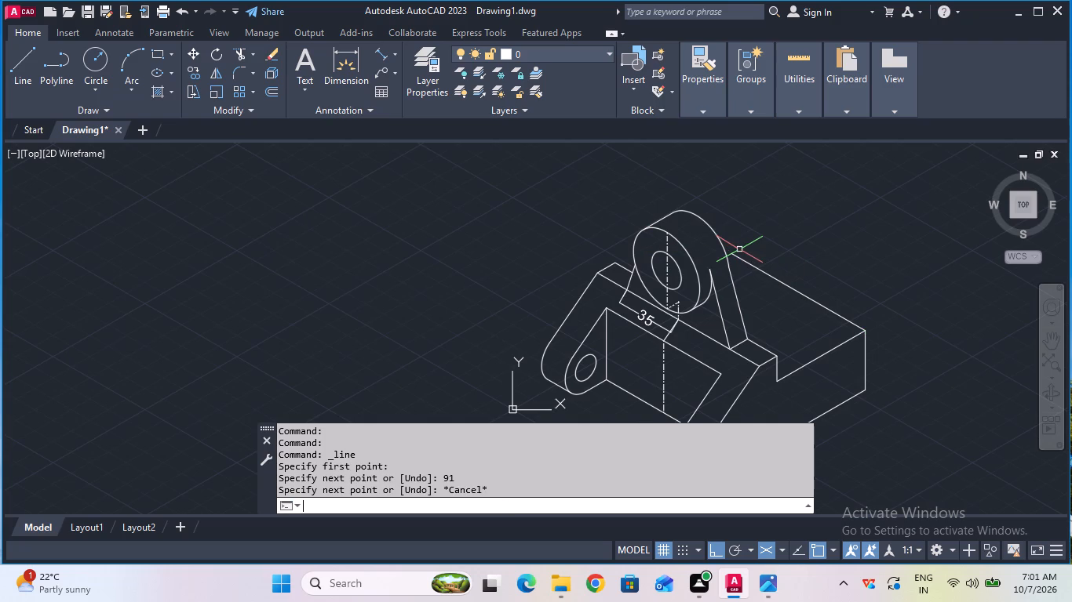
# Extend the 91 mm rear edge to meet the outer outline of the boss and web.
pyautogui.click(249, 60)
pyautogui.click(282, 101)
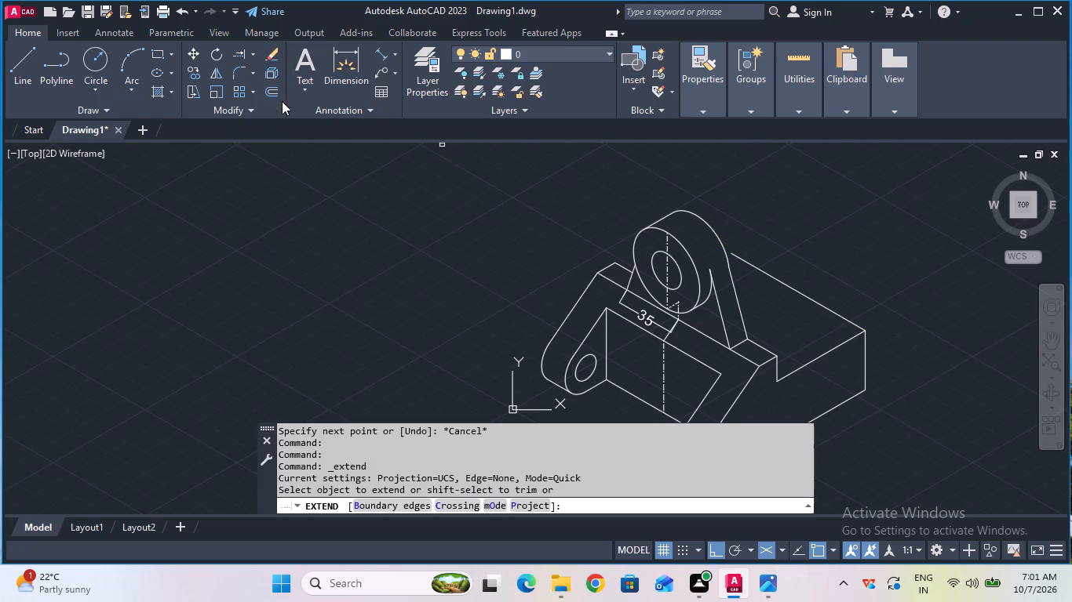
pyautogui.doubleClick(763, 270)
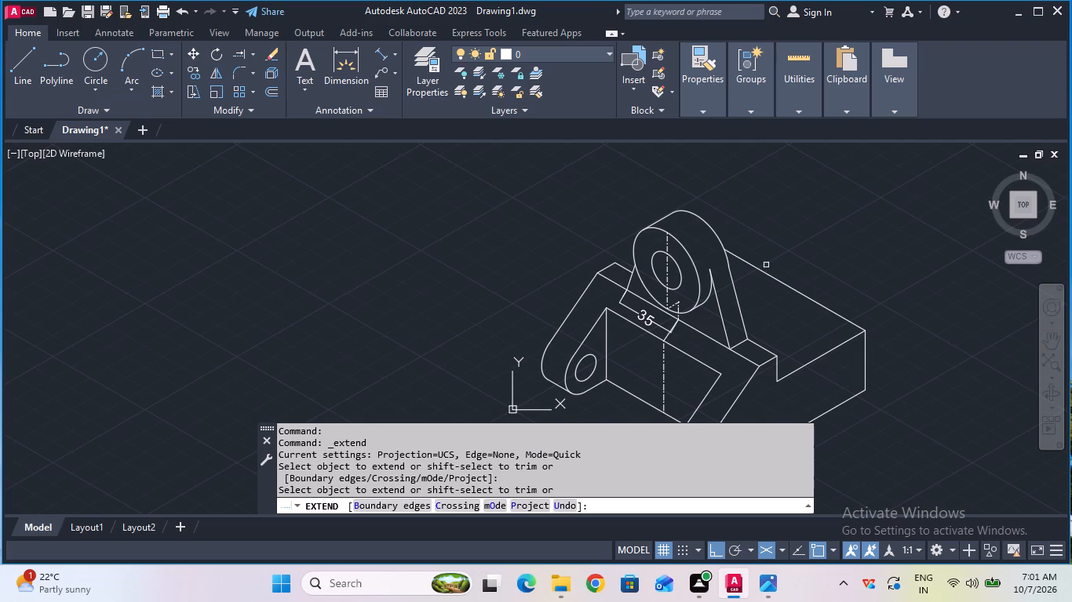
pyautogui.press('Escape')
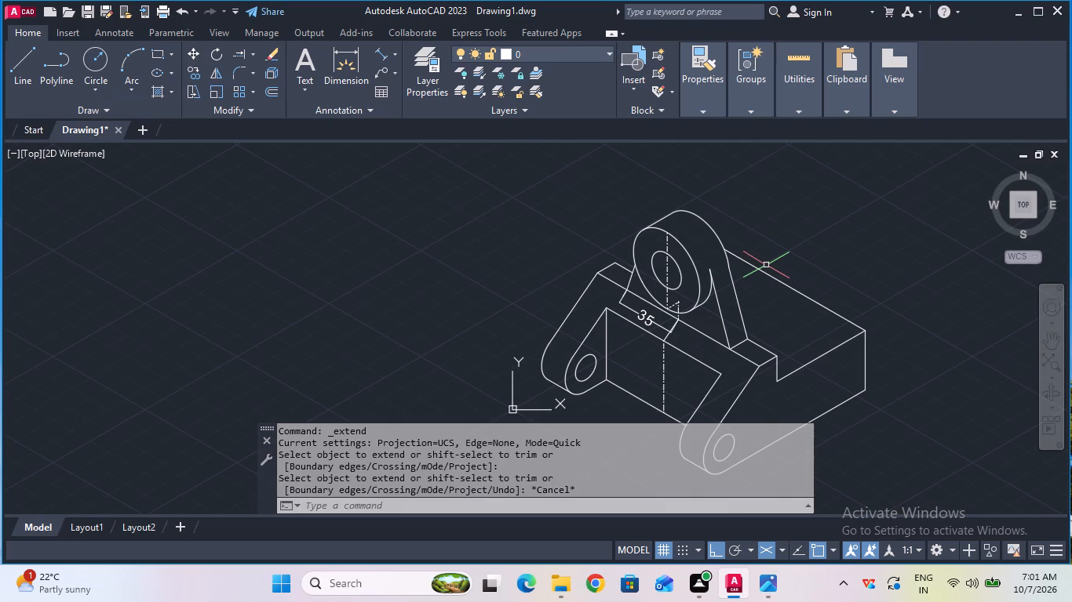
# Add an aligned dimension along the base's lower side edge, from the endpoint partway along it to the bottom rear corner.
pyautogui.click(1052, 342)
pyautogui.moveTo(800, 373); pyautogui.dragTo(797, 322)
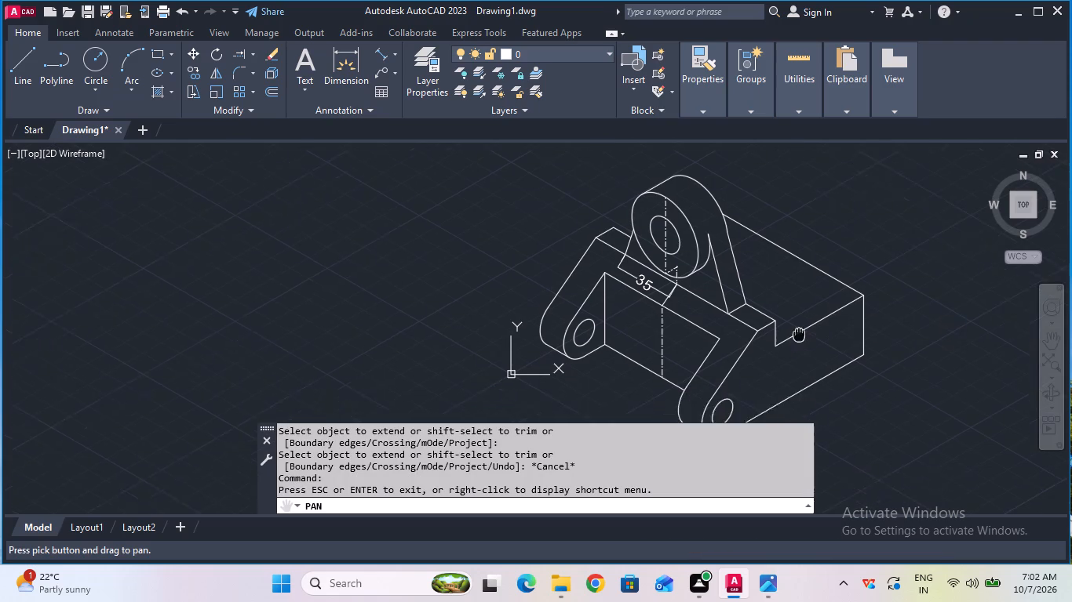
pyautogui.moveTo(797, 322); pyautogui.dragTo(796, 286)
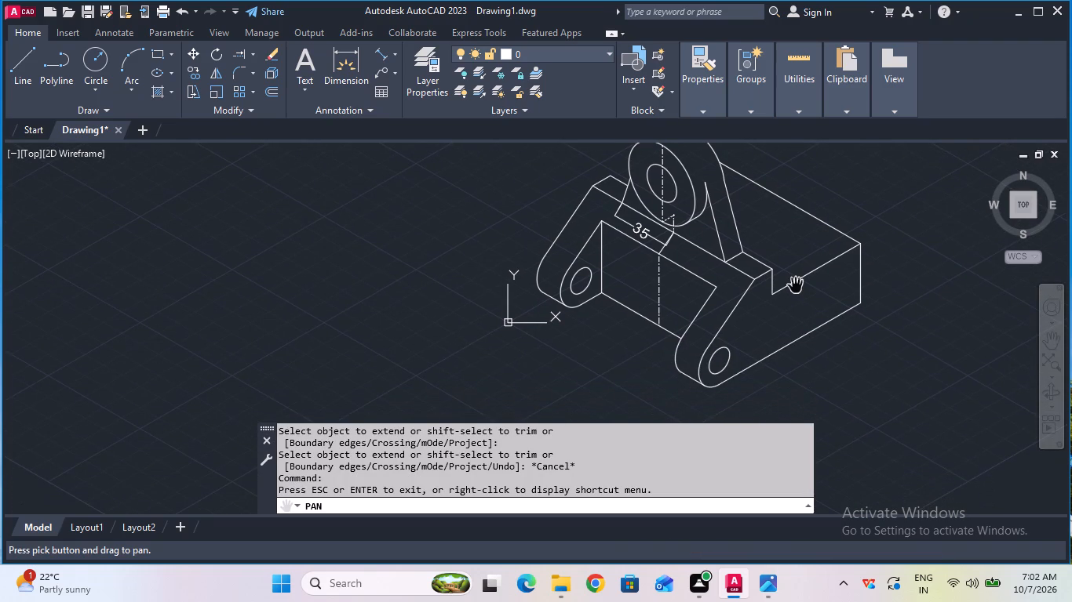
pyautogui.press('Escape')
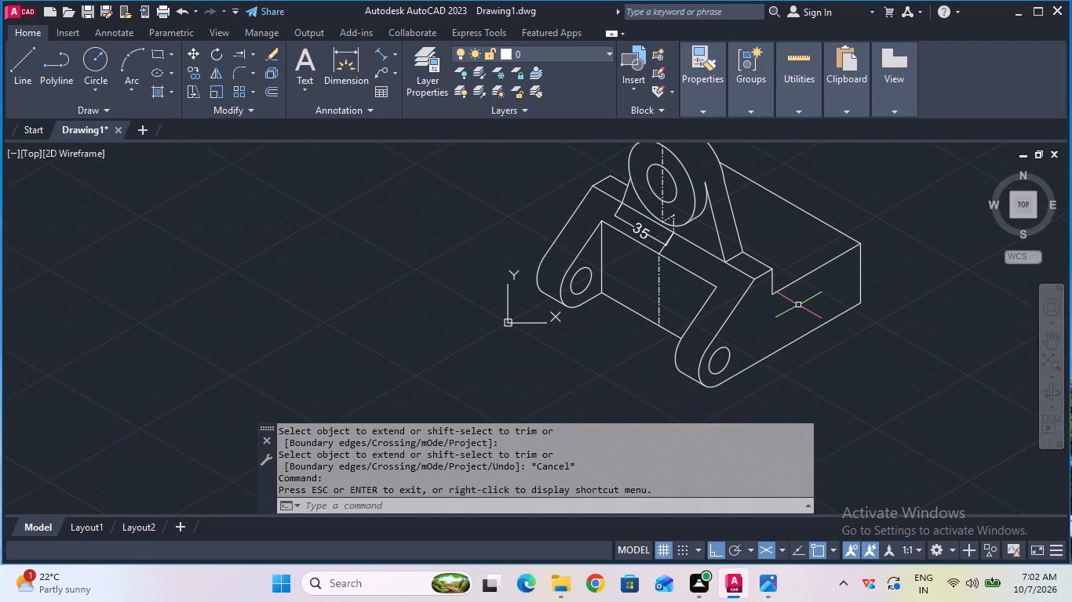
pyautogui.scroll(2, 798, 306)
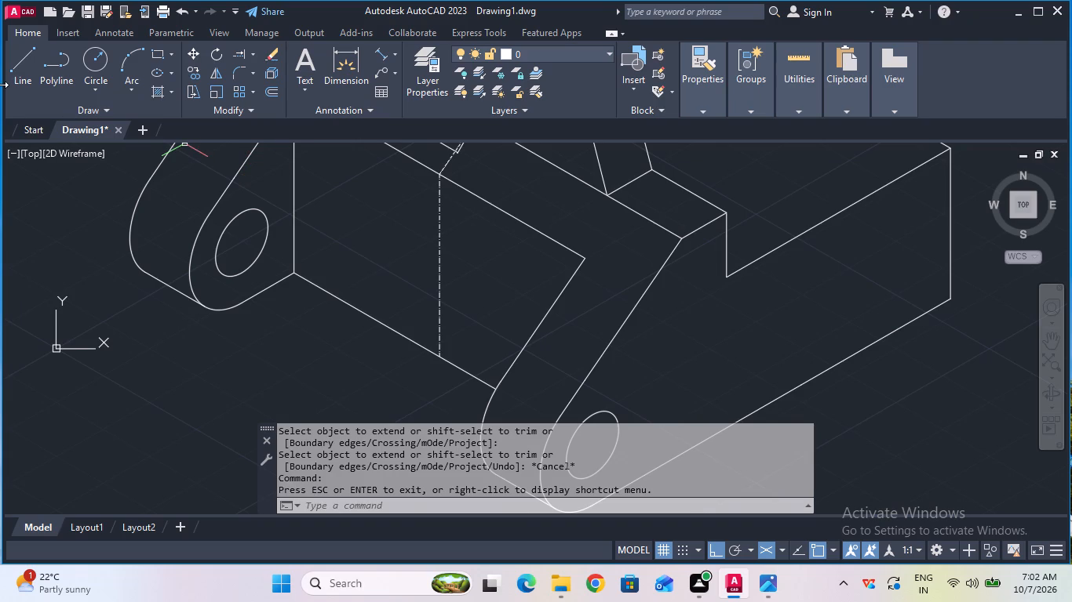
pyautogui.click(13, 78)
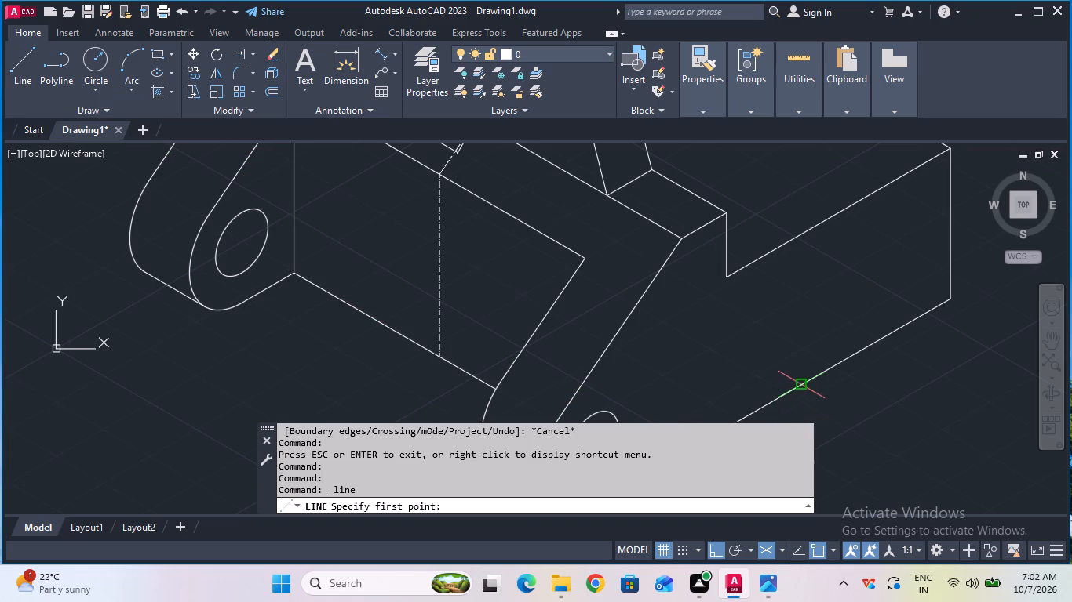
pyautogui.press('Escape')
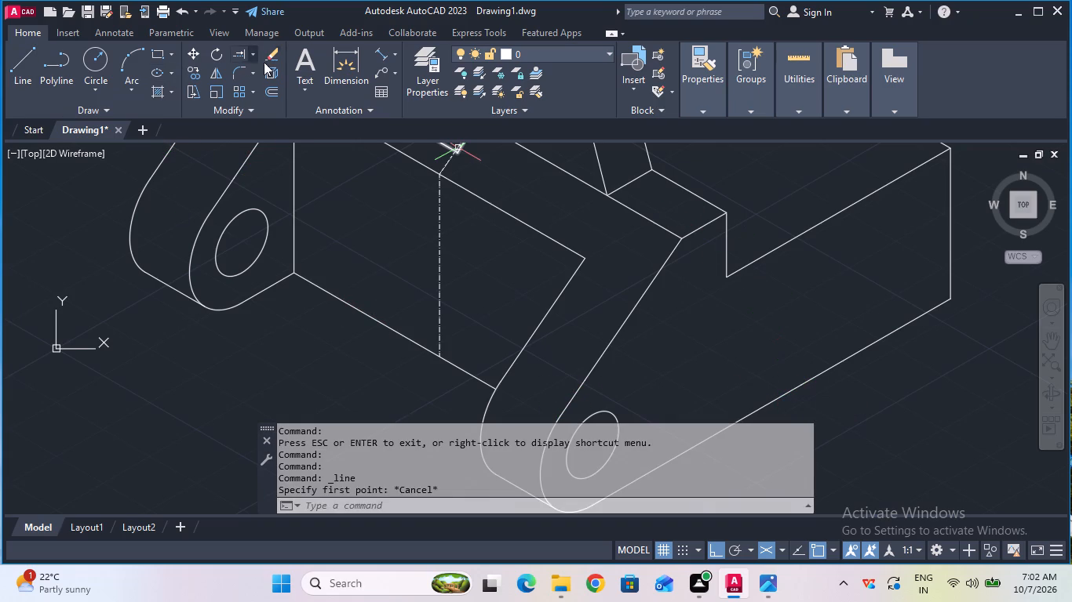
pyautogui.click(387, 60)
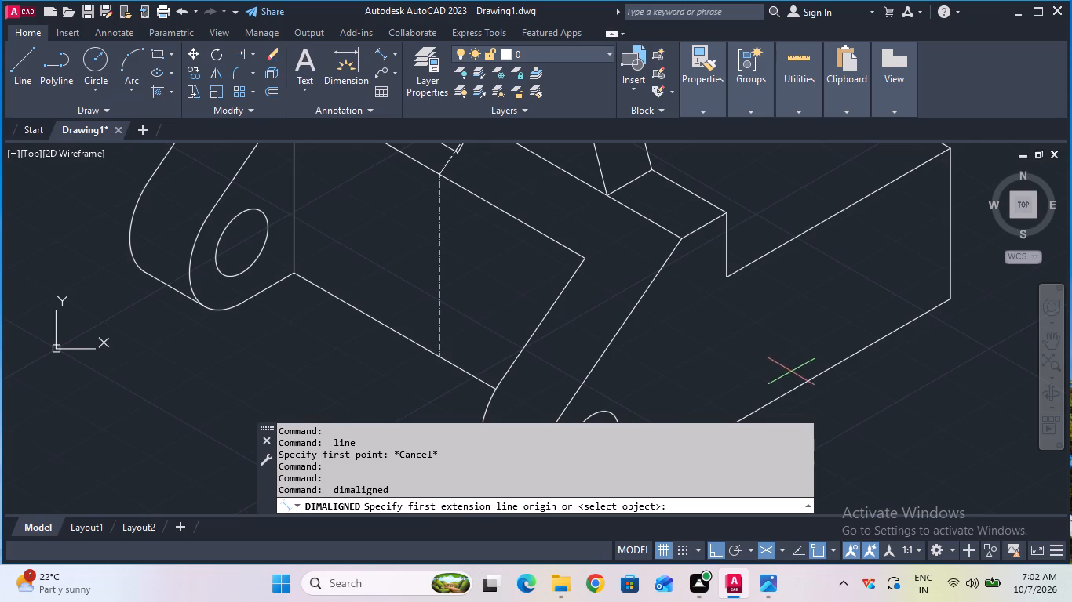
pyautogui.click(805, 389)
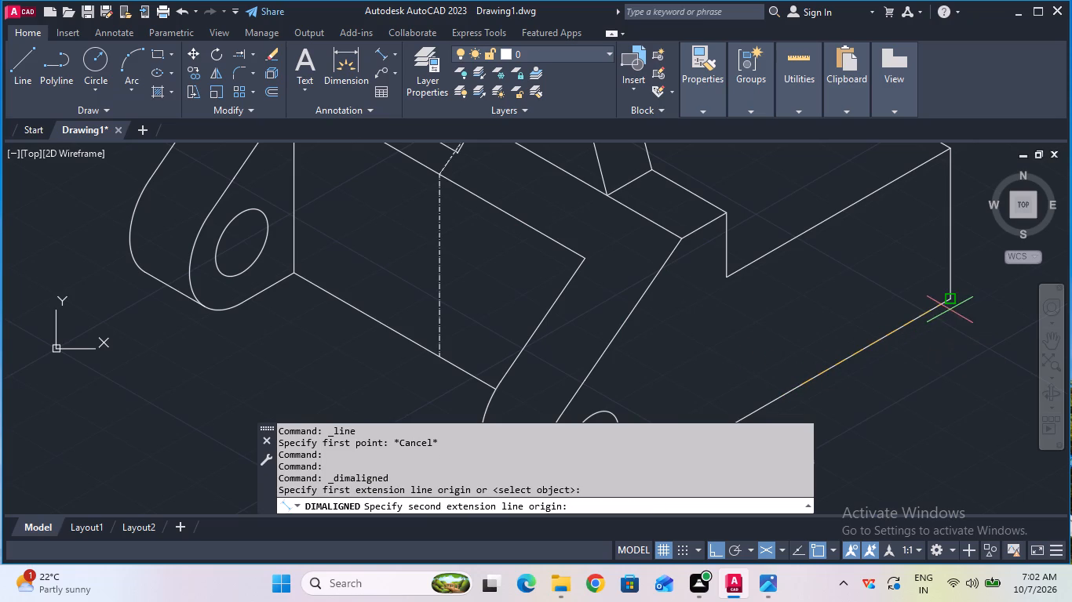
pyautogui.click(952, 297)
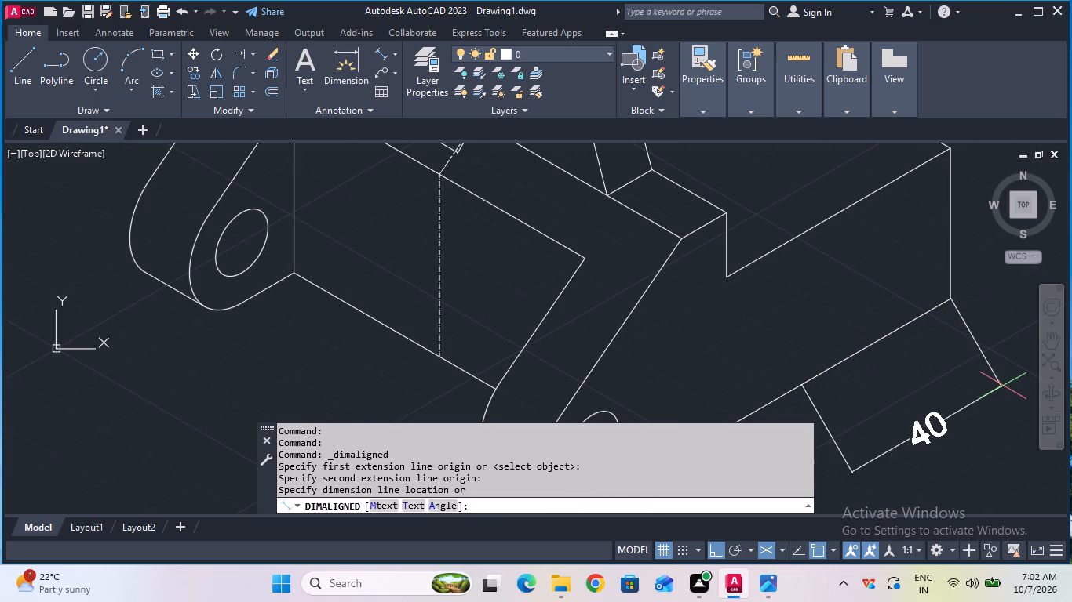
pyautogui.click(1003, 386)
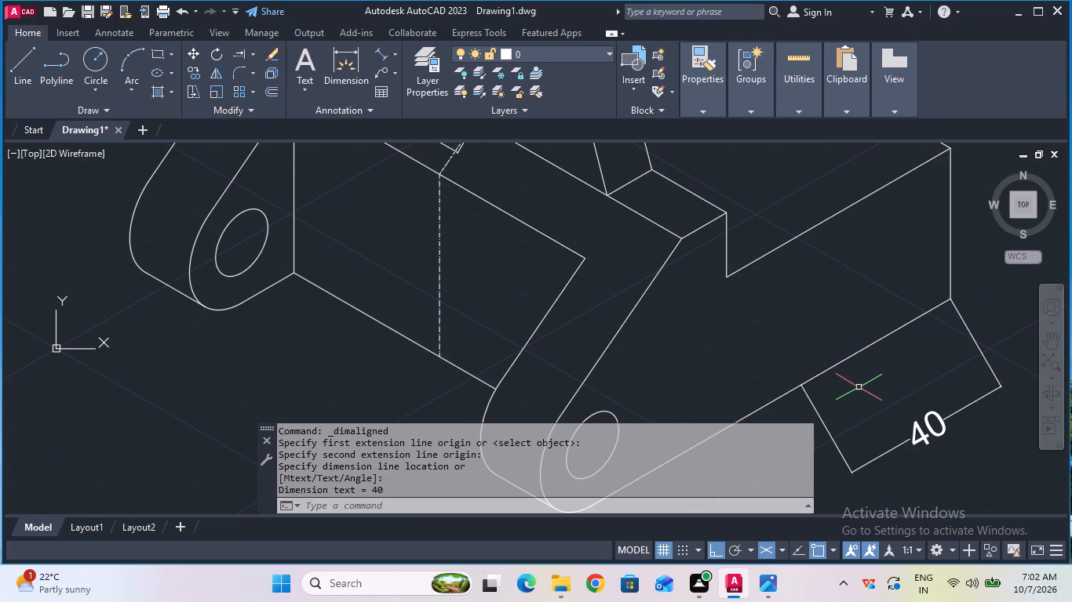
# Switch to the right isoplane and draw a 20 mm vertical line upward from the front origin of the 40 mm dimension.
pyautogui.click(30, 85)
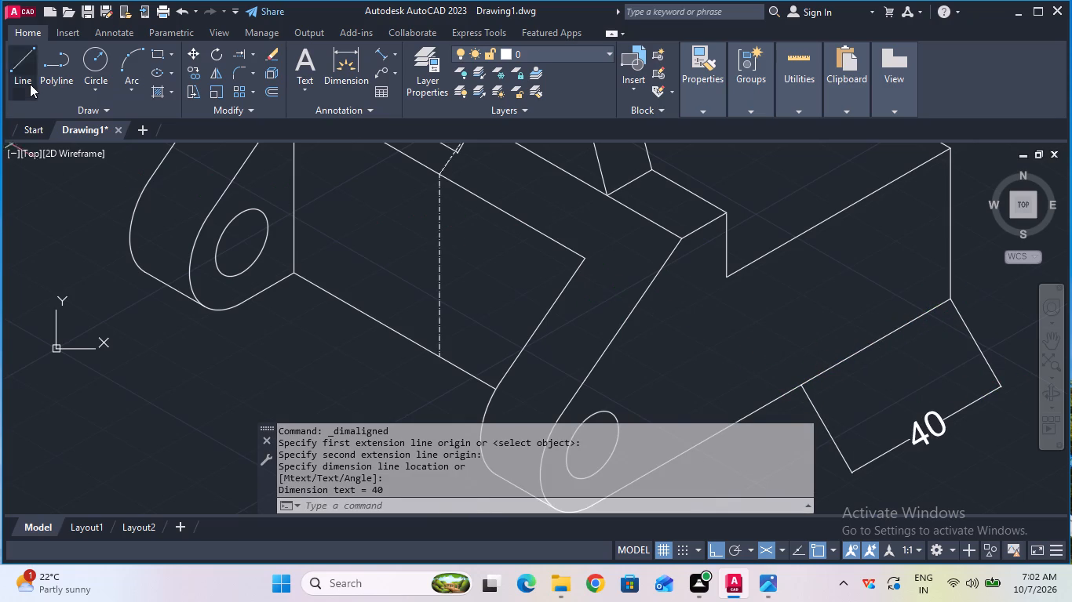
pyautogui.click(798, 386)
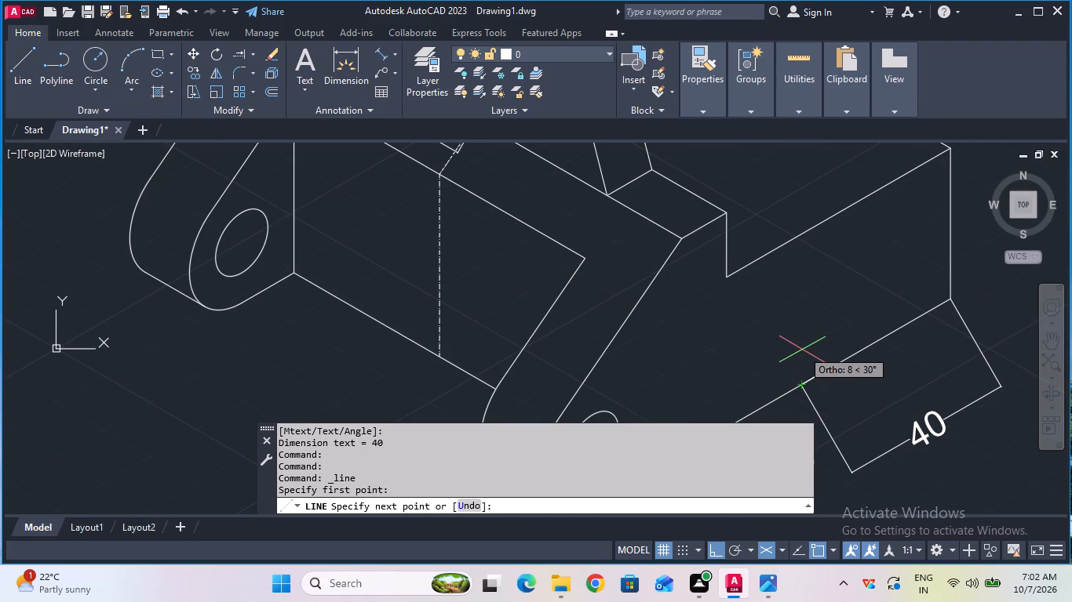
pyautogui.press('F5')
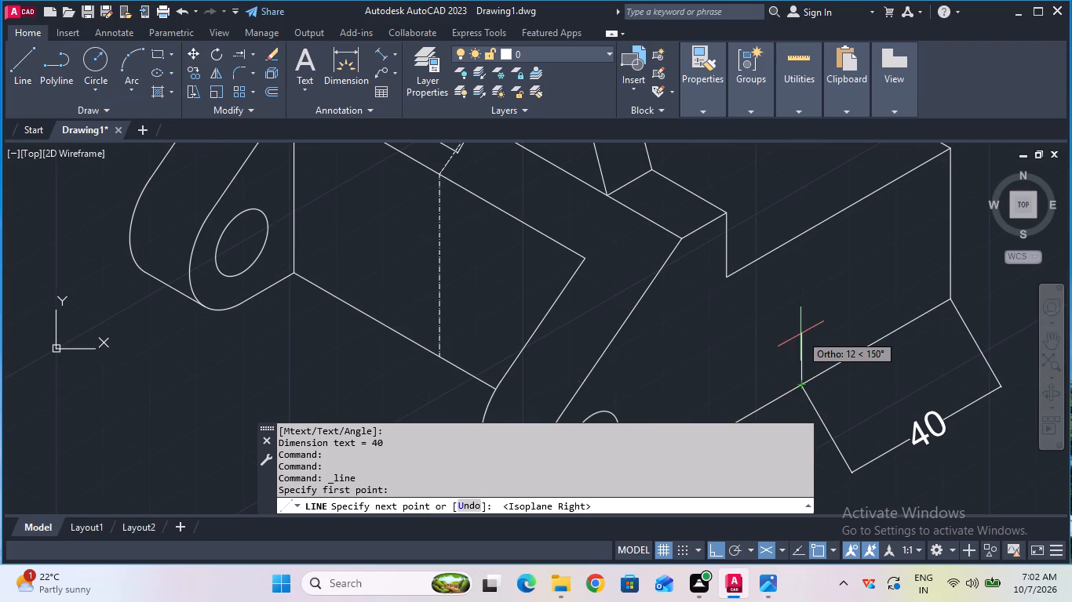
pyautogui.press('2')
pyautogui.press('0')
pyautogui.press('Return')
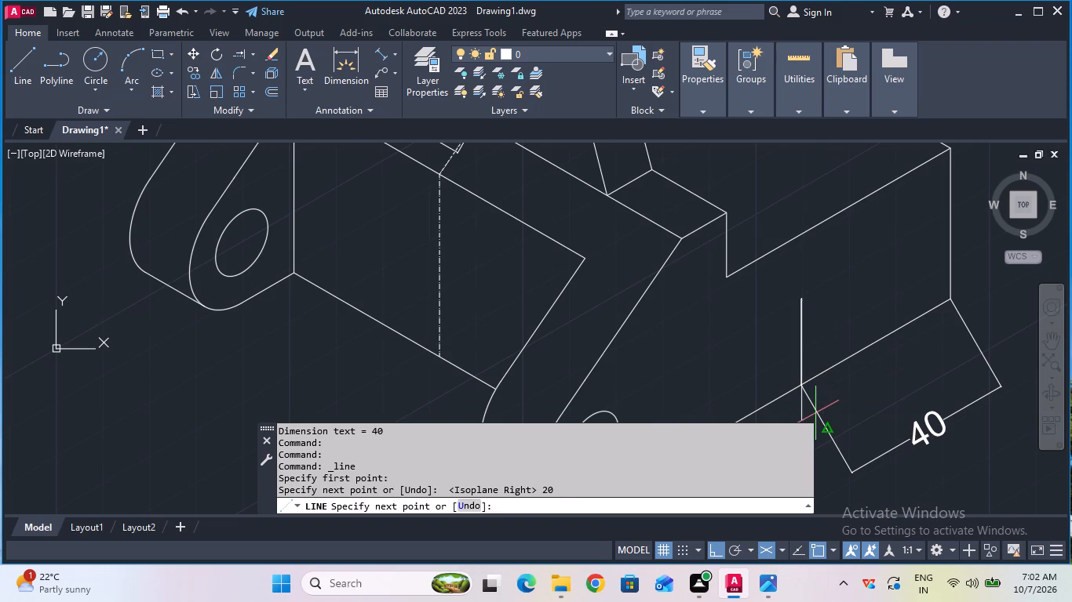
pyautogui.press('Escape')
# Delete the 20 mm vertical line at the base's lower side edge.
pyautogui.click(804, 362)
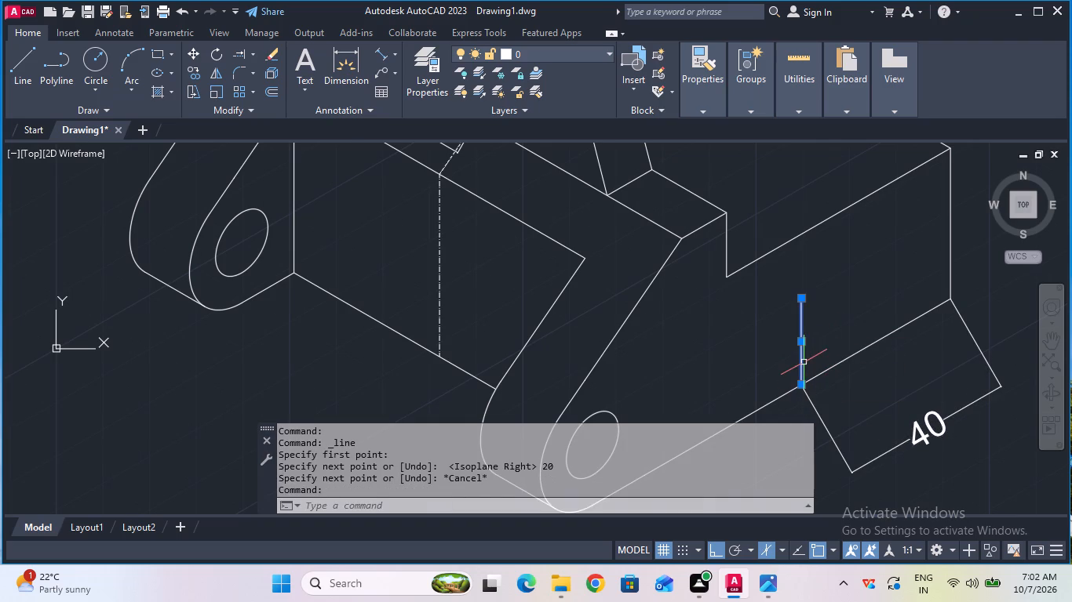
pyautogui.press('Delete')
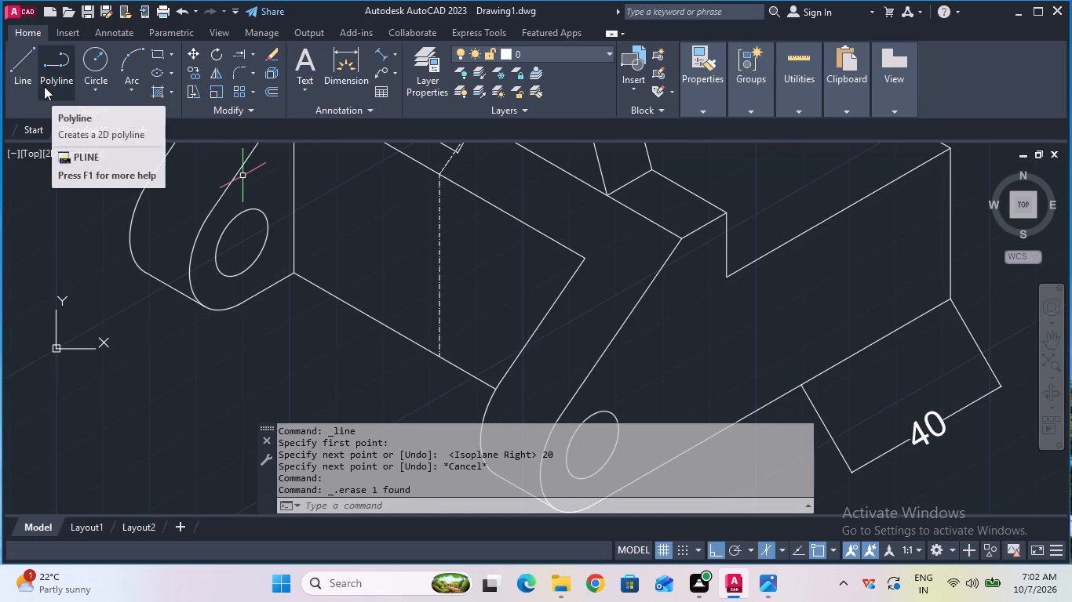
# Draw the side-face notch from the 40 mm dimension's front origin: 10 mm up, 20 mm at 30°, and down to the lower edge.
pyautogui.click(31, 84)
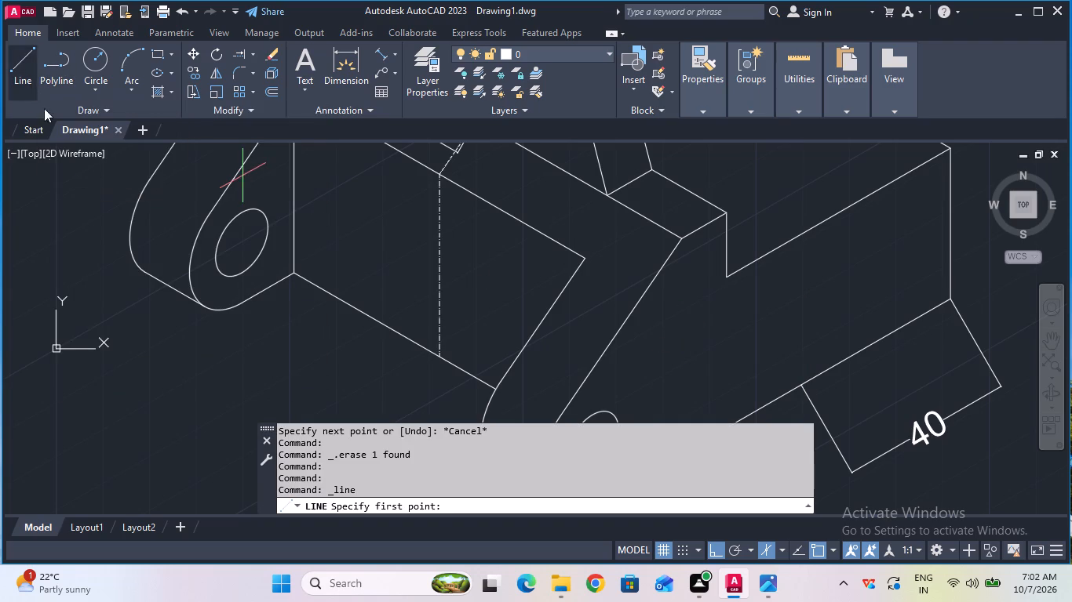
pyautogui.click(798, 382)
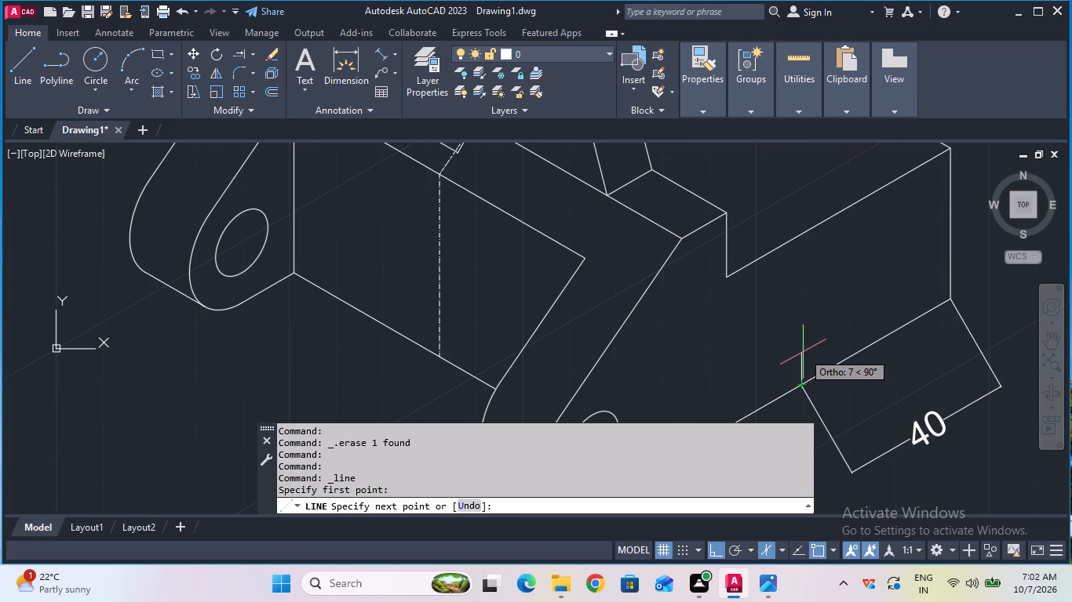
pyautogui.press('1')
pyautogui.press('0')
pyautogui.press('Return')
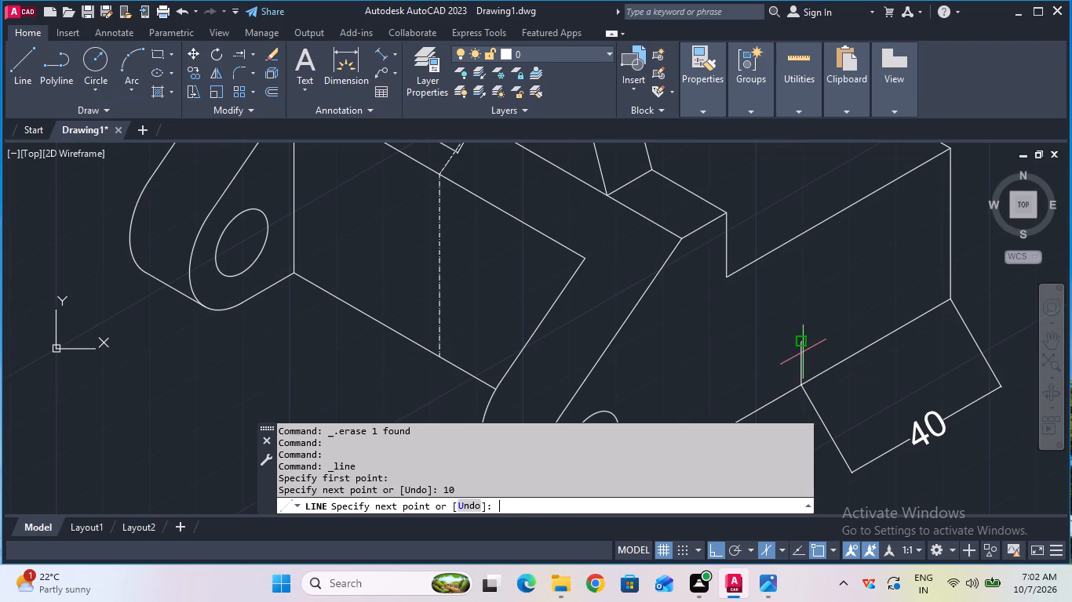
pyautogui.press('2')
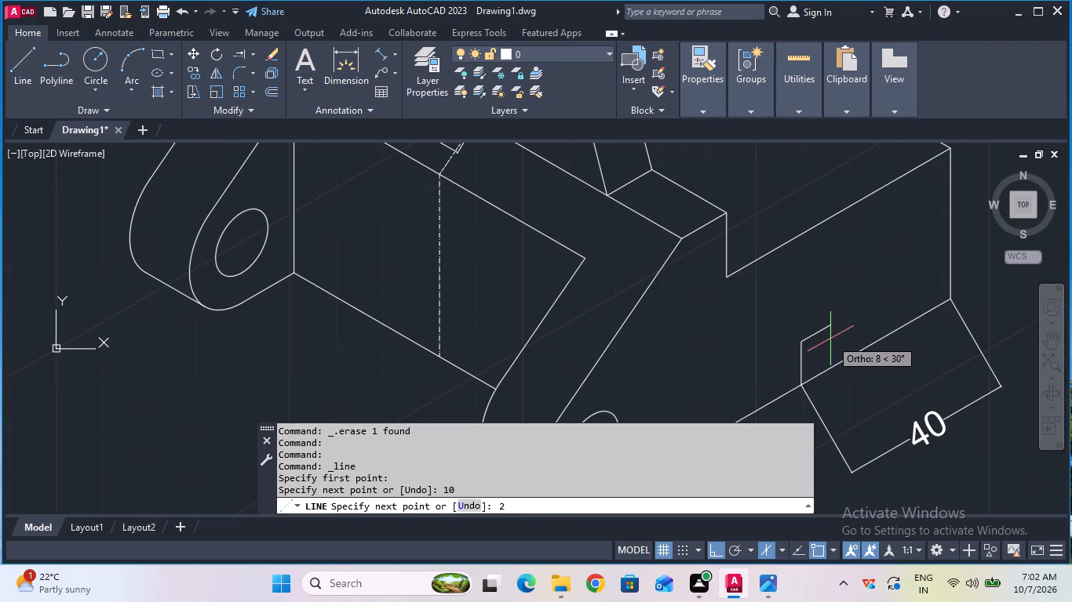
pyautogui.press('0')
pyautogui.press('Return')
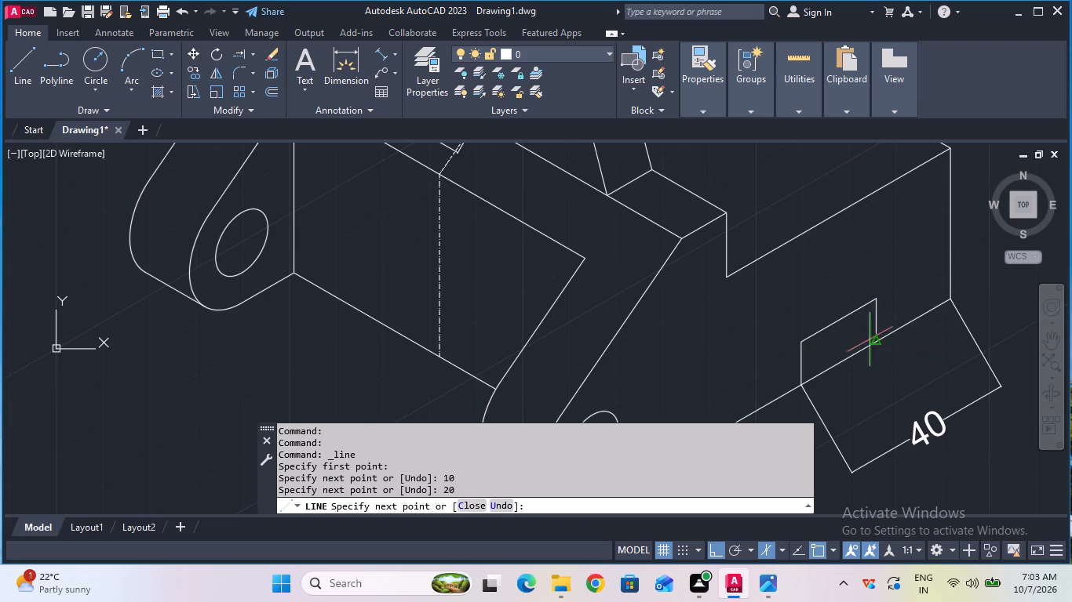
pyautogui.click(871, 342)
pyautogui.press('Escape')
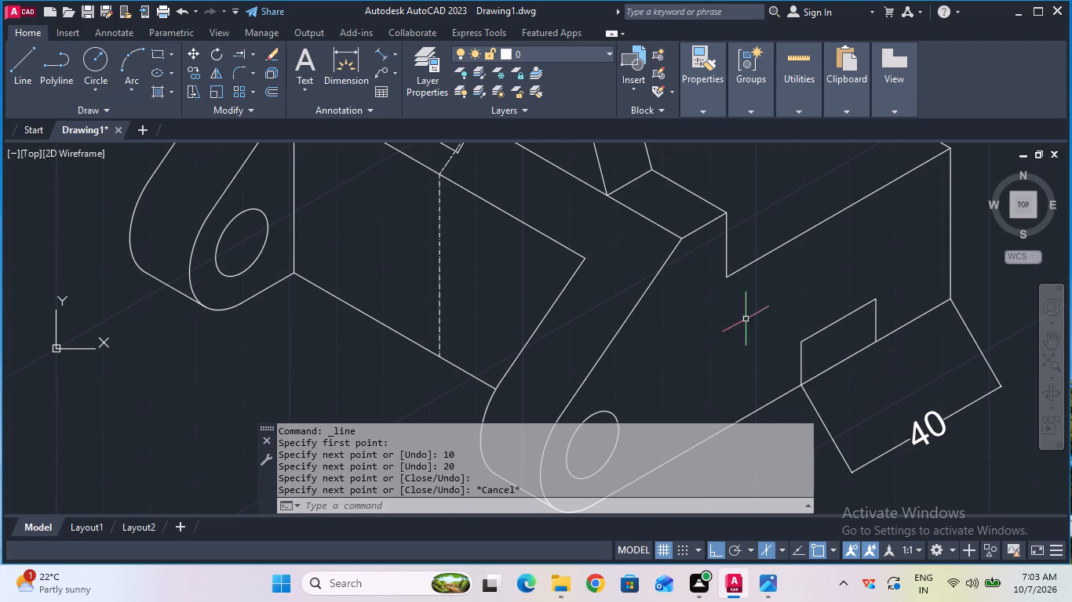
# Trim the base's lower side edge between the notch's two vertical lines.
pyautogui.click(251, 60)
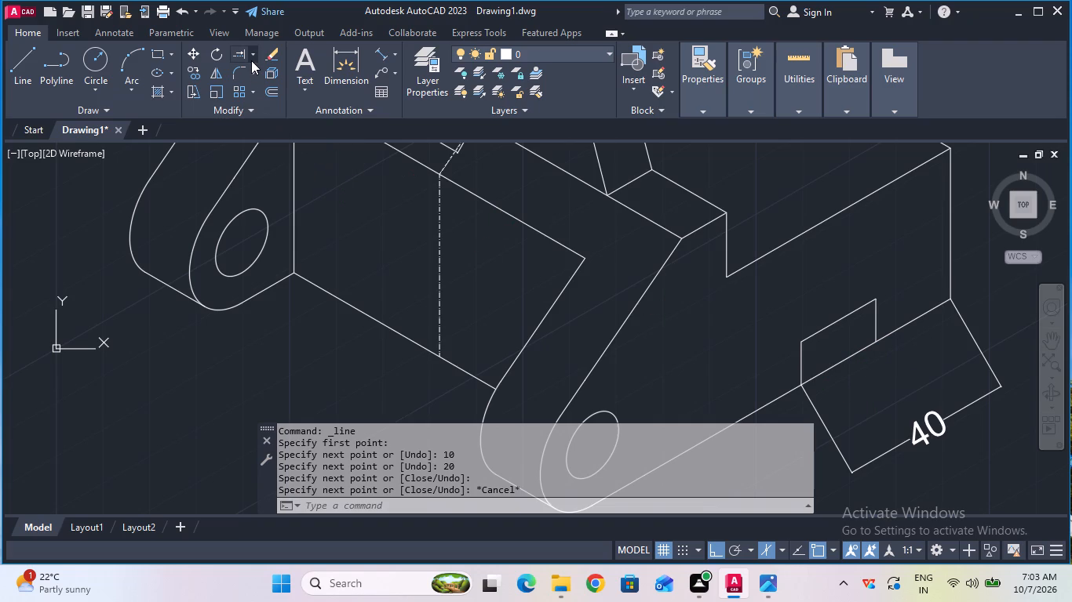
pyautogui.click(256, 77)
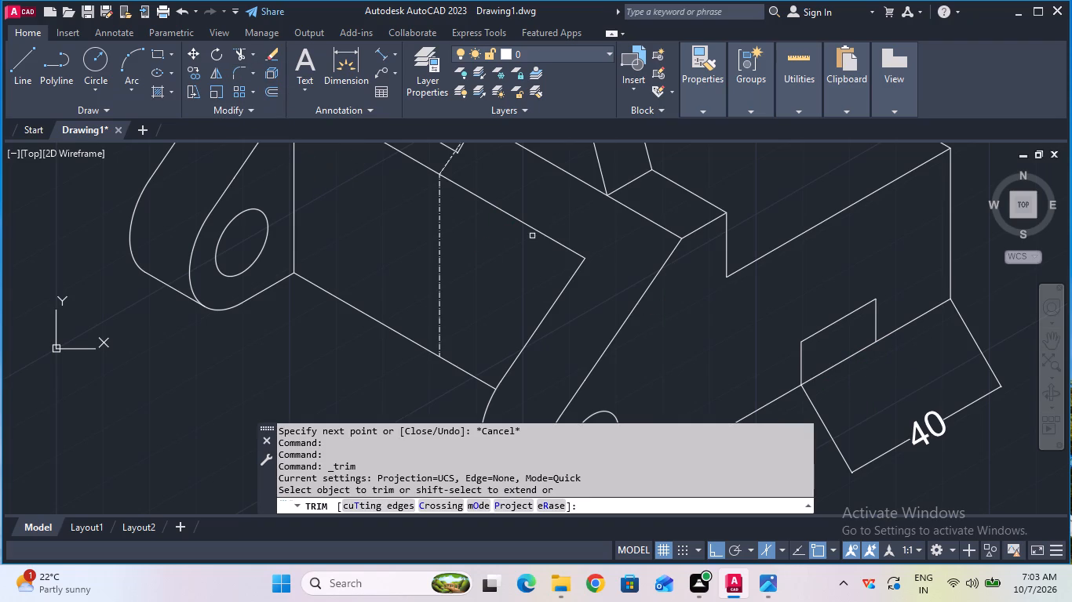
pyautogui.click(848, 361)
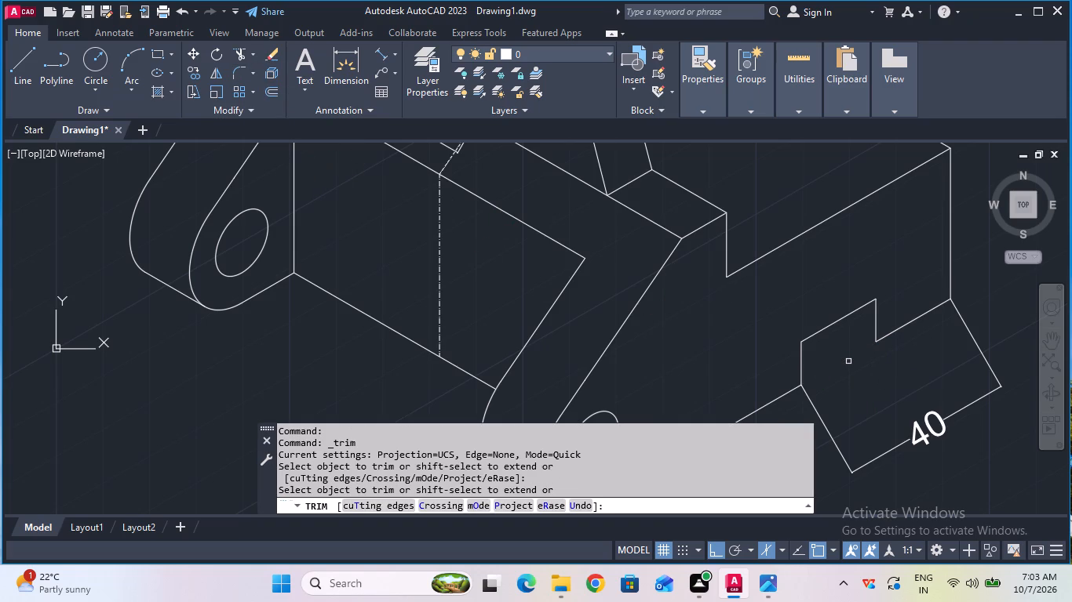
pyautogui.press('Escape')
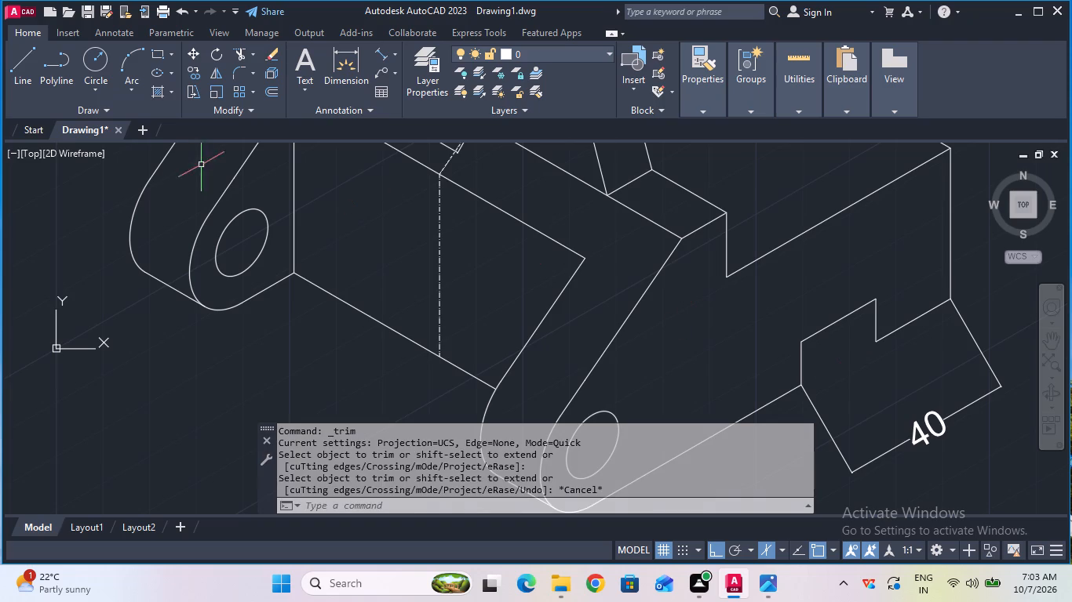
# Switch to the left isoplane and draw a 6 mm line at 150° from the notch's lower rear corner.
pyautogui.click(31, 89)
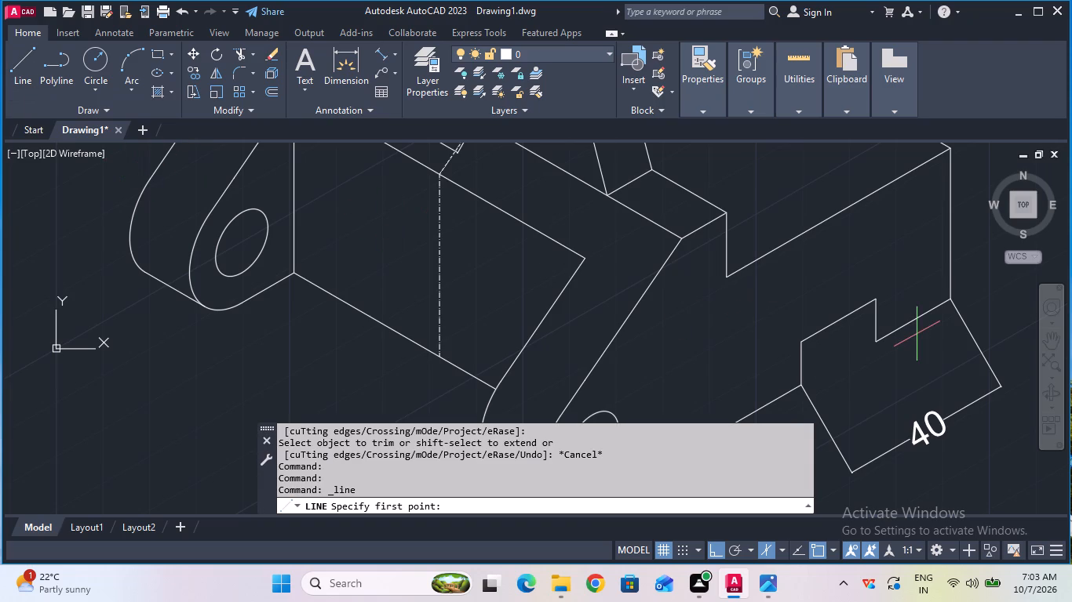
pyautogui.click(881, 339)
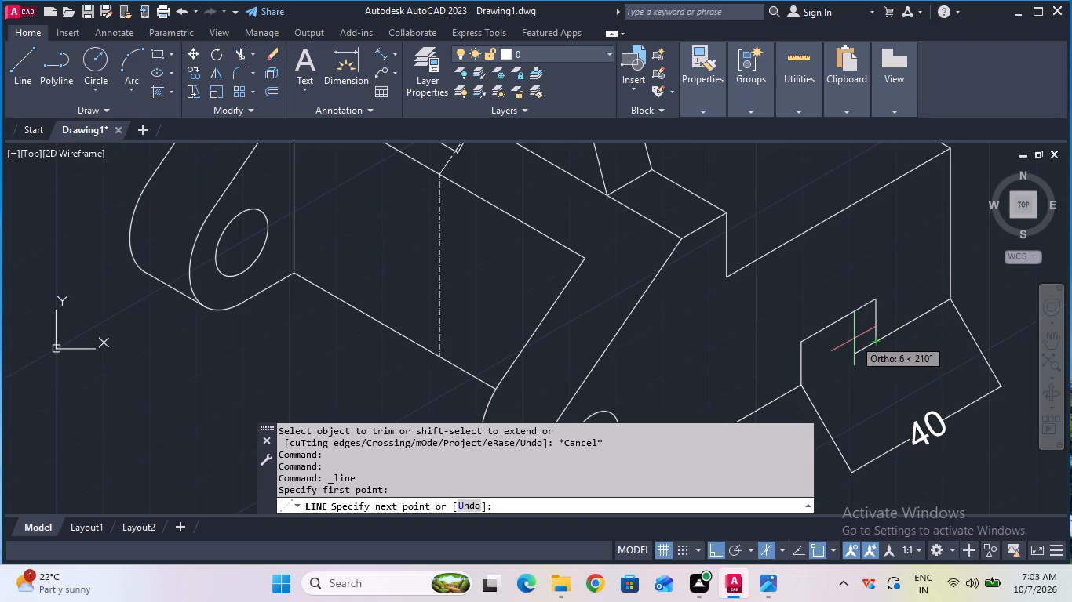
pyautogui.press('F6')
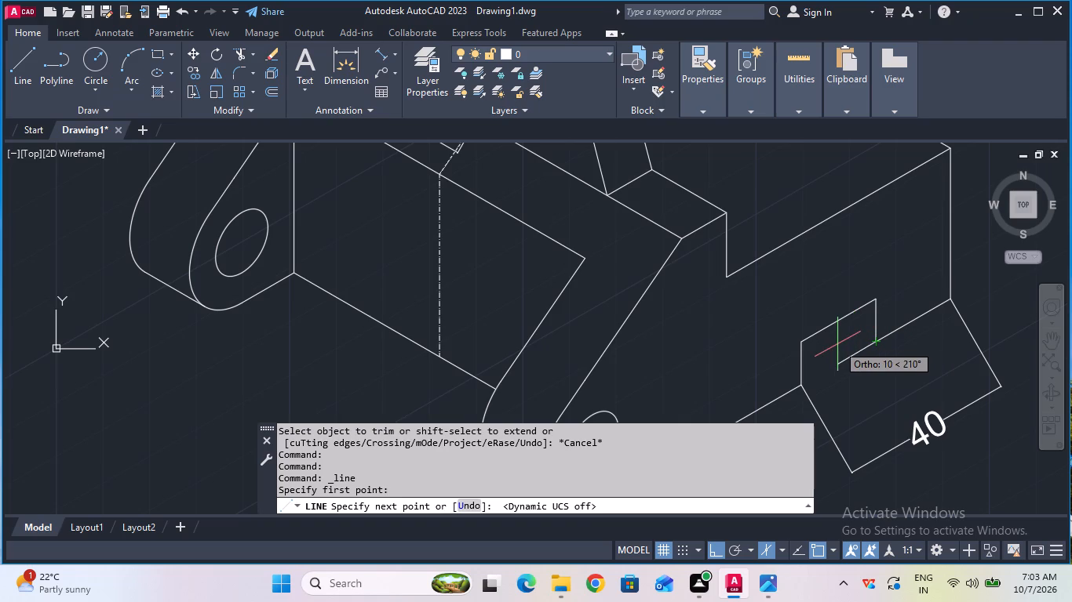
pyautogui.press('F6')
pyautogui.press('F5')
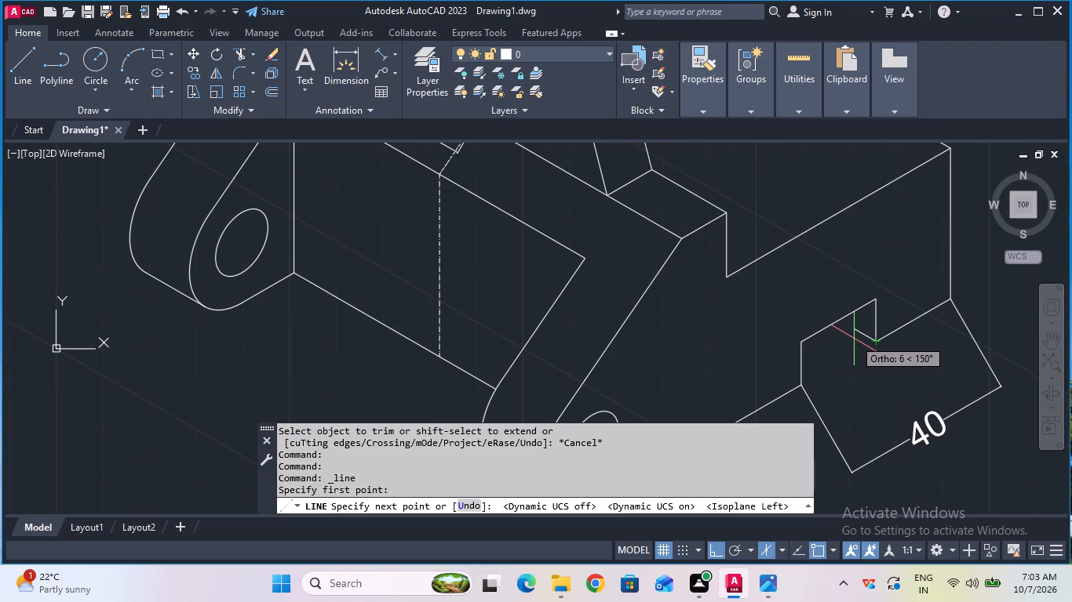
pyautogui.press('6')
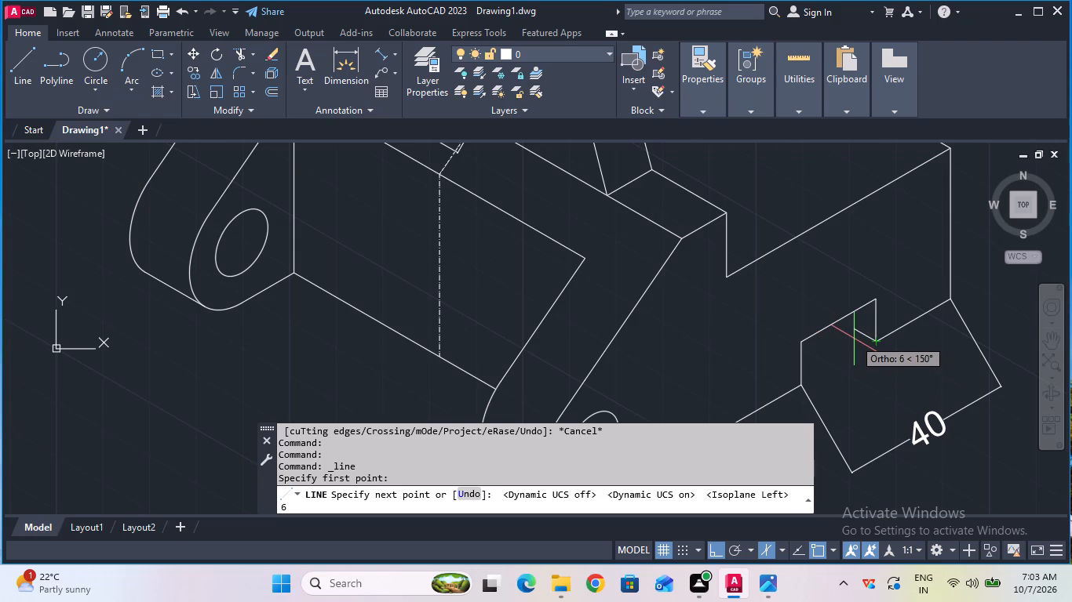
pyautogui.press('Return')
pyautogui.press('Escape')
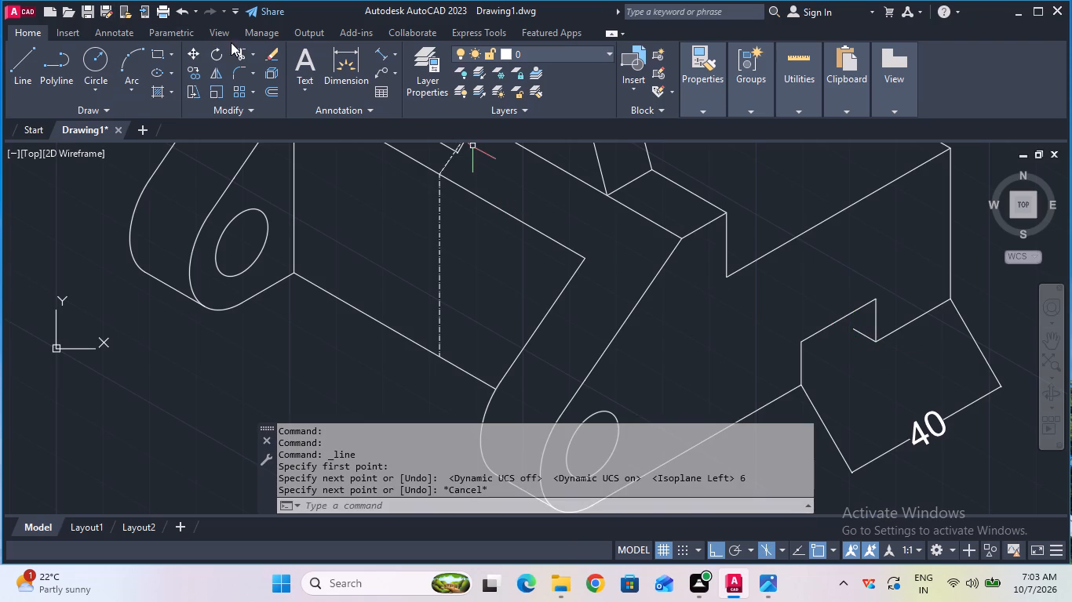
# Extend the 6 mm line to meet the notch's sloping top edge.
pyautogui.doubleClick(252, 52)
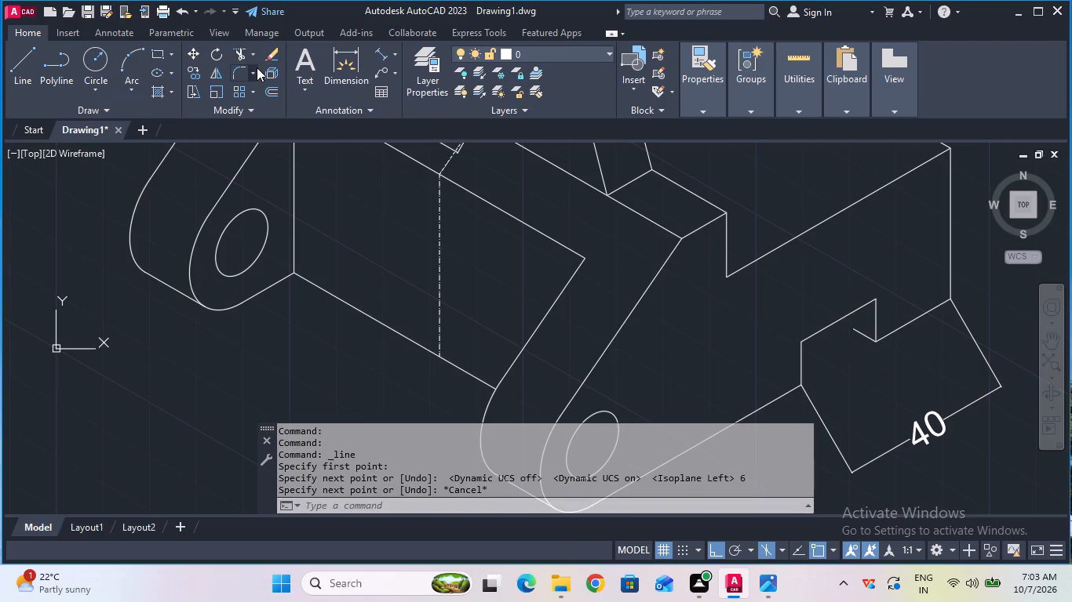
pyautogui.click(257, 54)
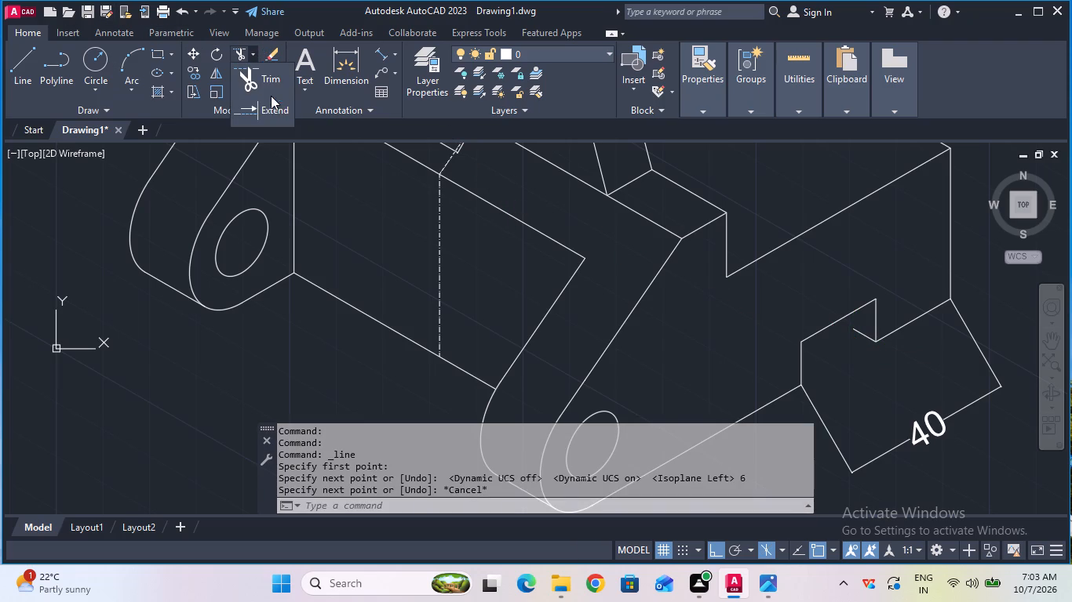
pyautogui.click(276, 111)
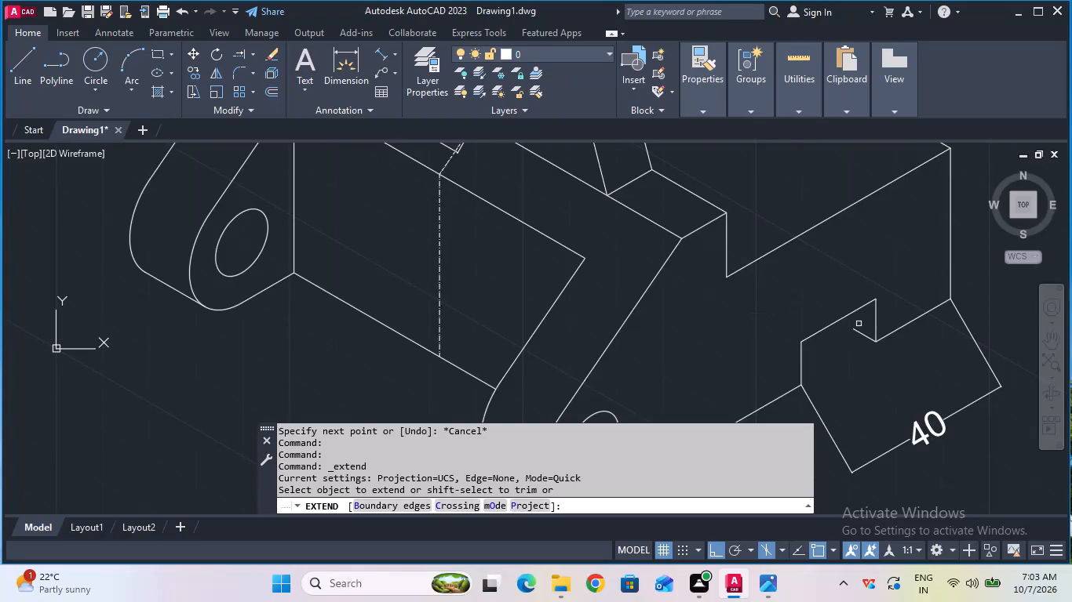
pyautogui.click(862, 332)
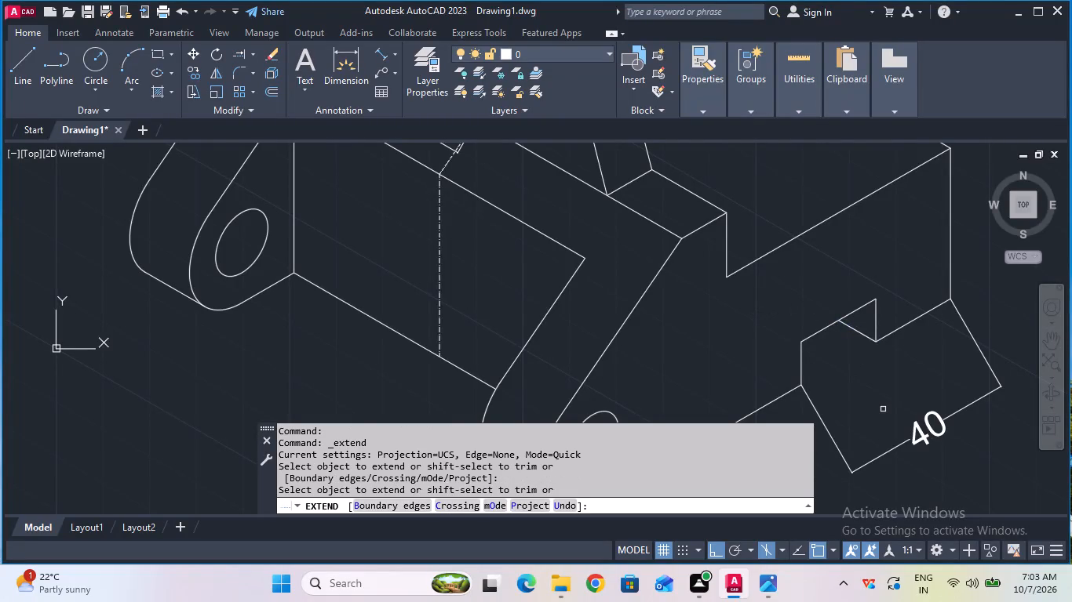
pyautogui.press('Escape')
# Delete the 40 mm aligned dimension below the base's side face.
pyautogui.scroll(-1, 884, 368)
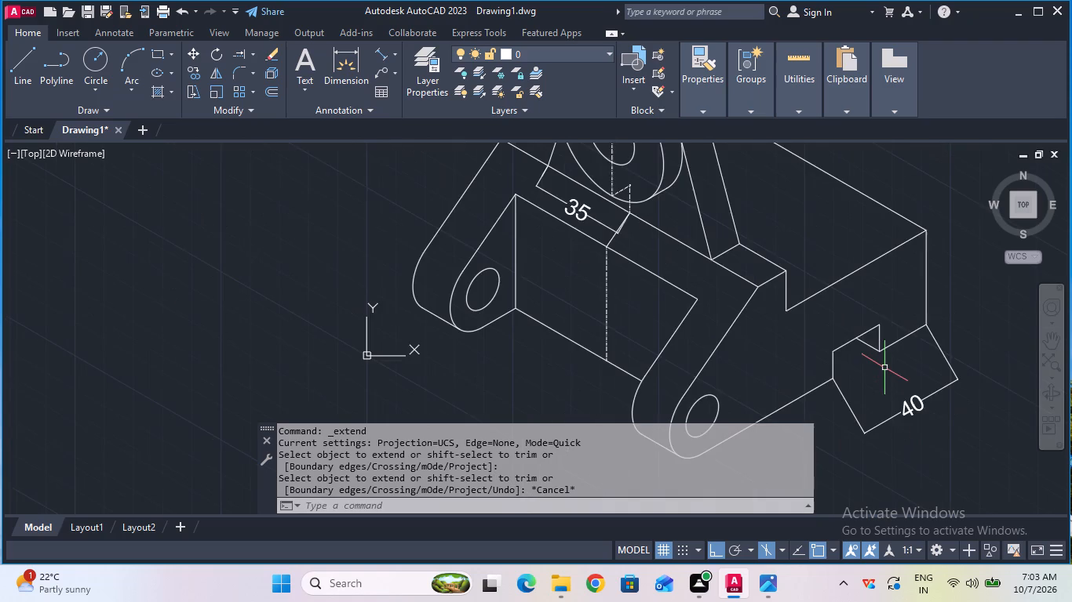
pyautogui.scroll(-1, 884, 368)
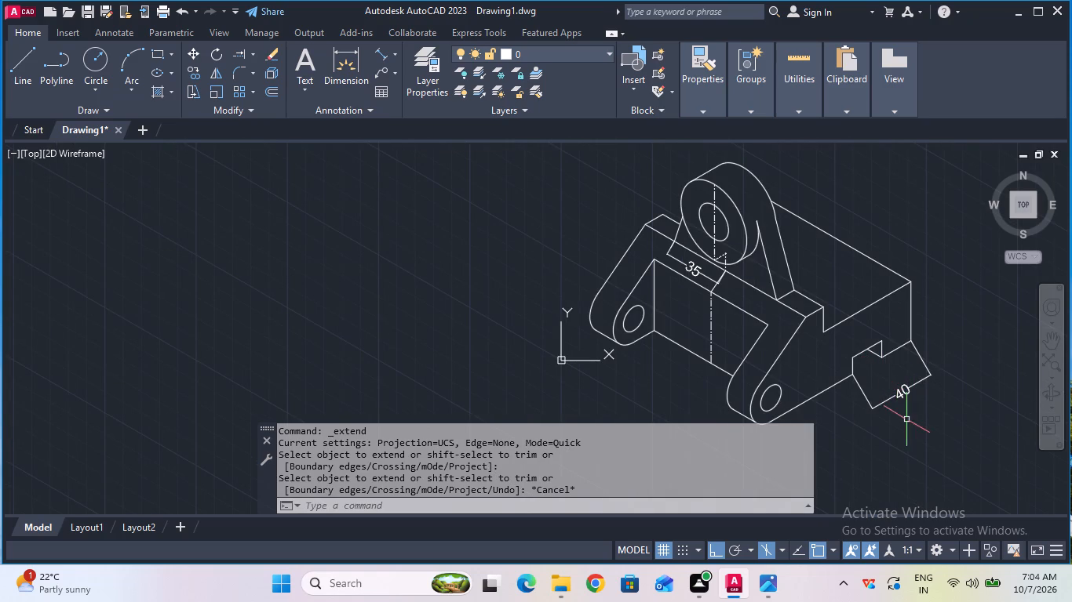
pyautogui.click(906, 395)
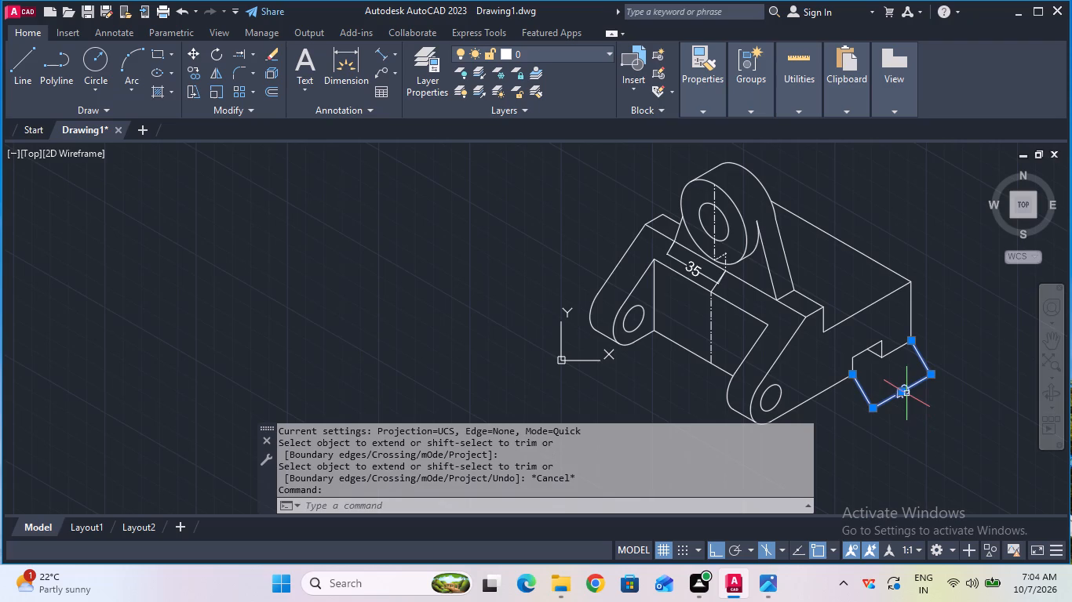
pyautogui.press('Delete')
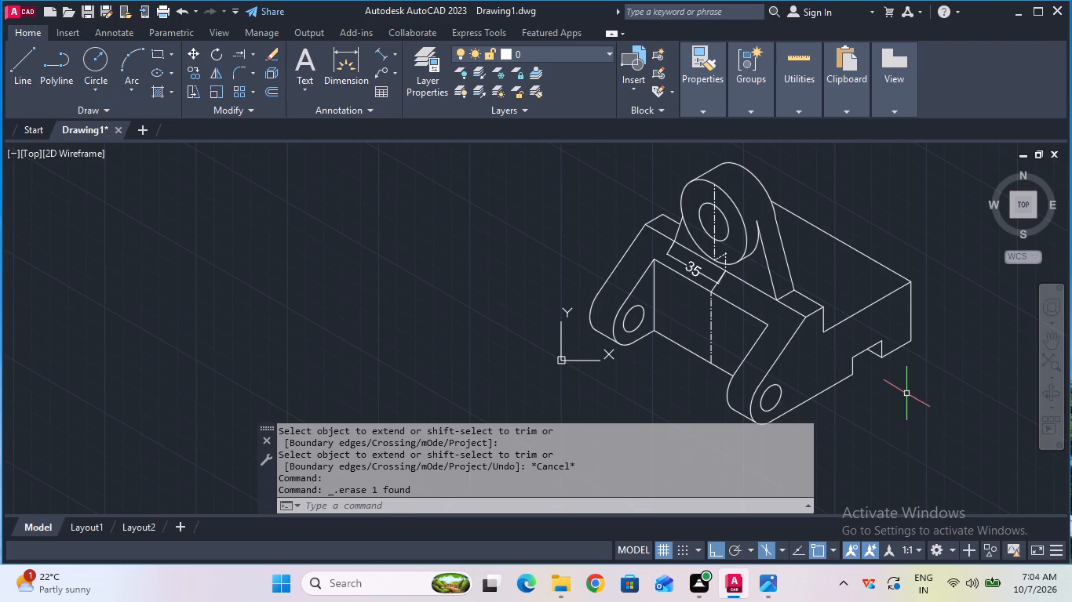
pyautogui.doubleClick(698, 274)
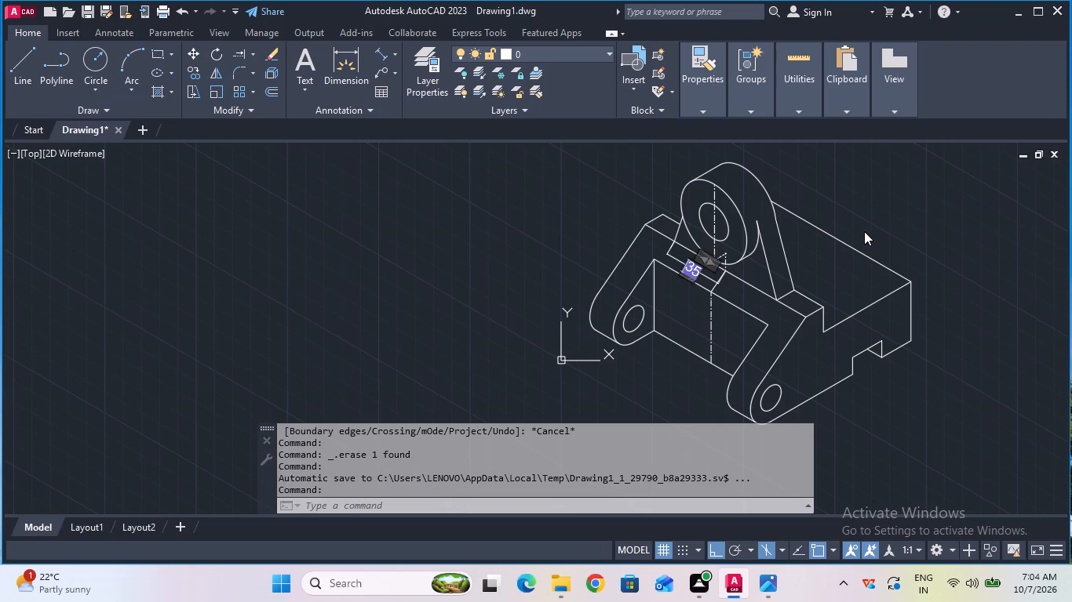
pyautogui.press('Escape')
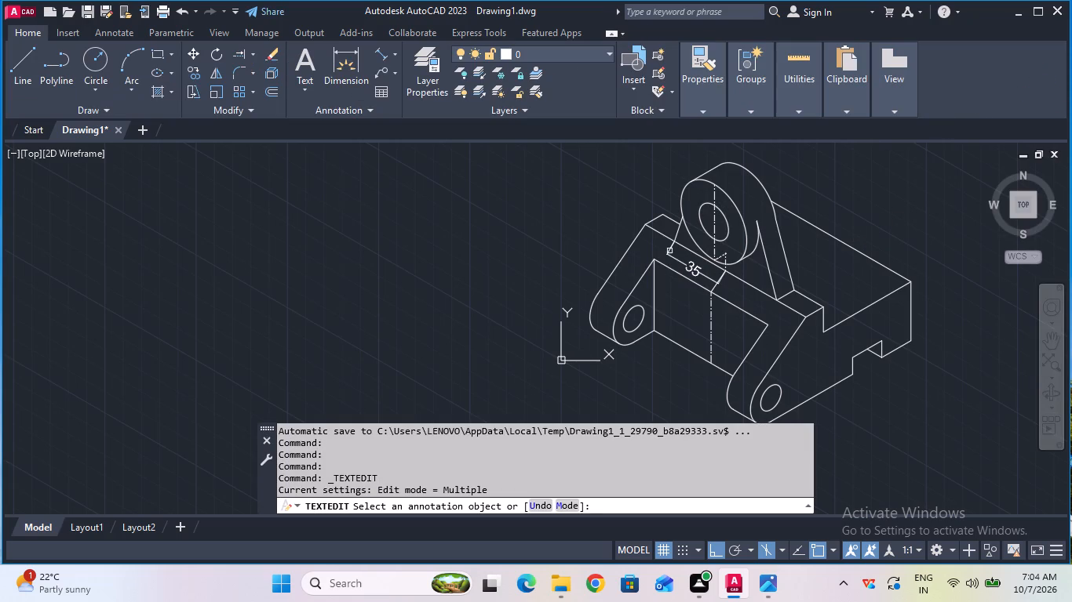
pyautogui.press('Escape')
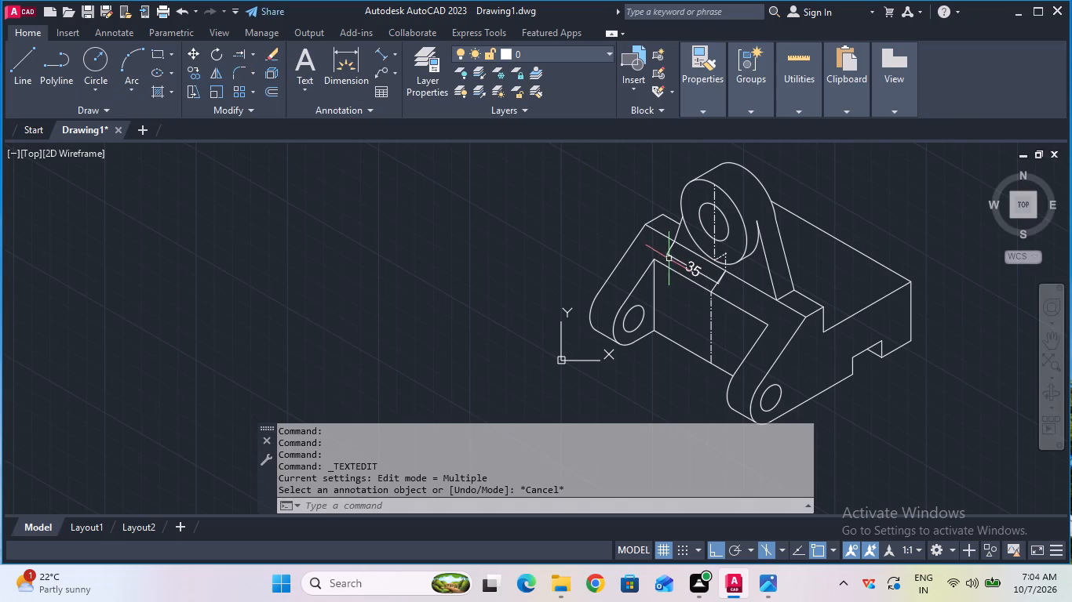
# Delete the 35 mm dimension in front of the boss.
pyautogui.click(684, 261)
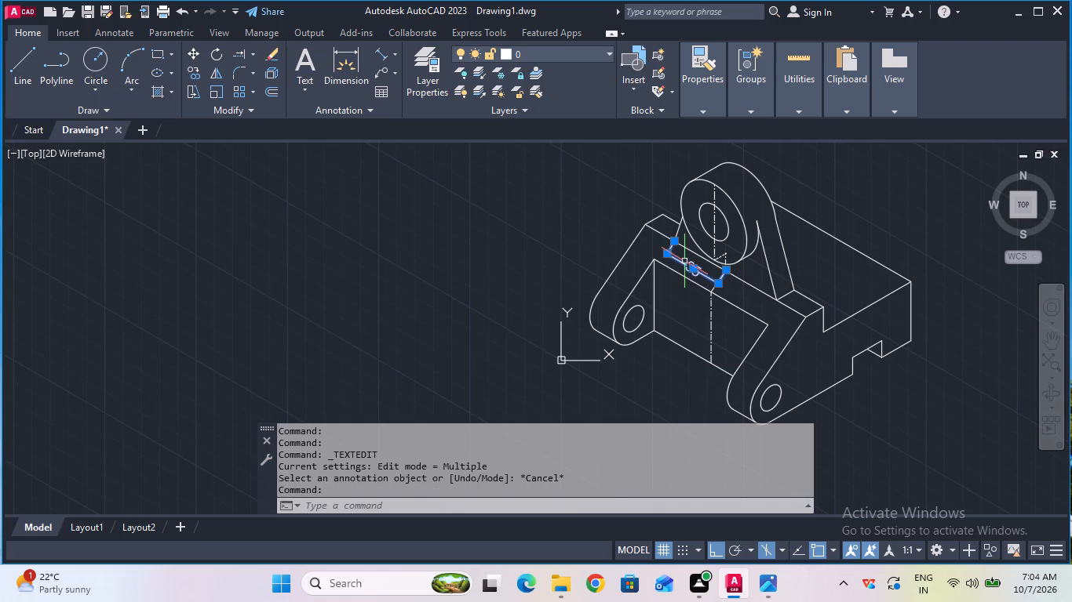
pyautogui.press('Delete')
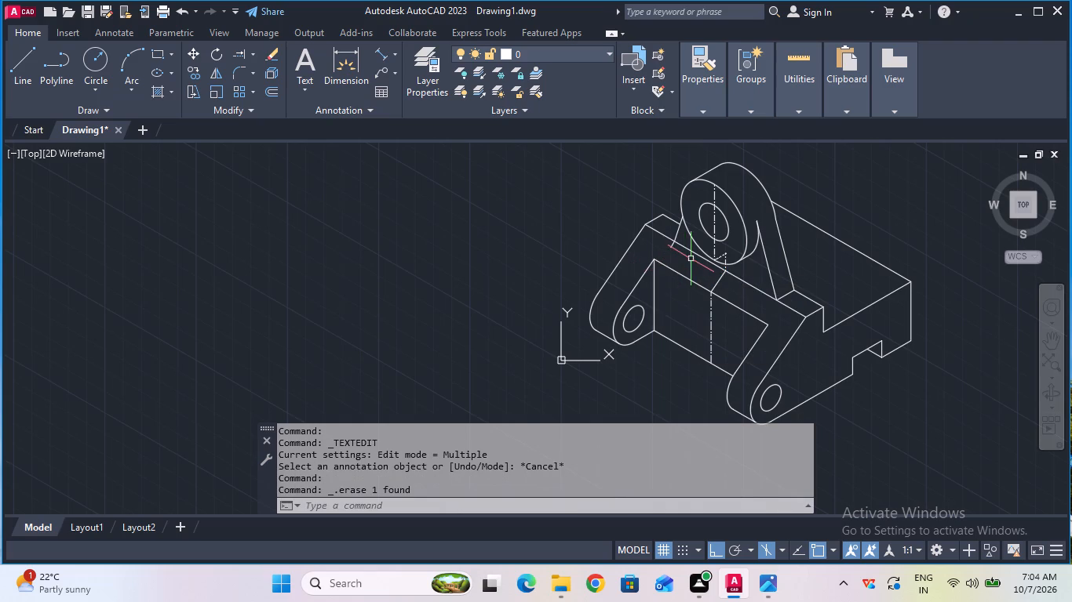
# Trim the overhanging lower end of the boss support's left edge back to the bracket's front top edge.
pyautogui.scroll(1, 691, 259)
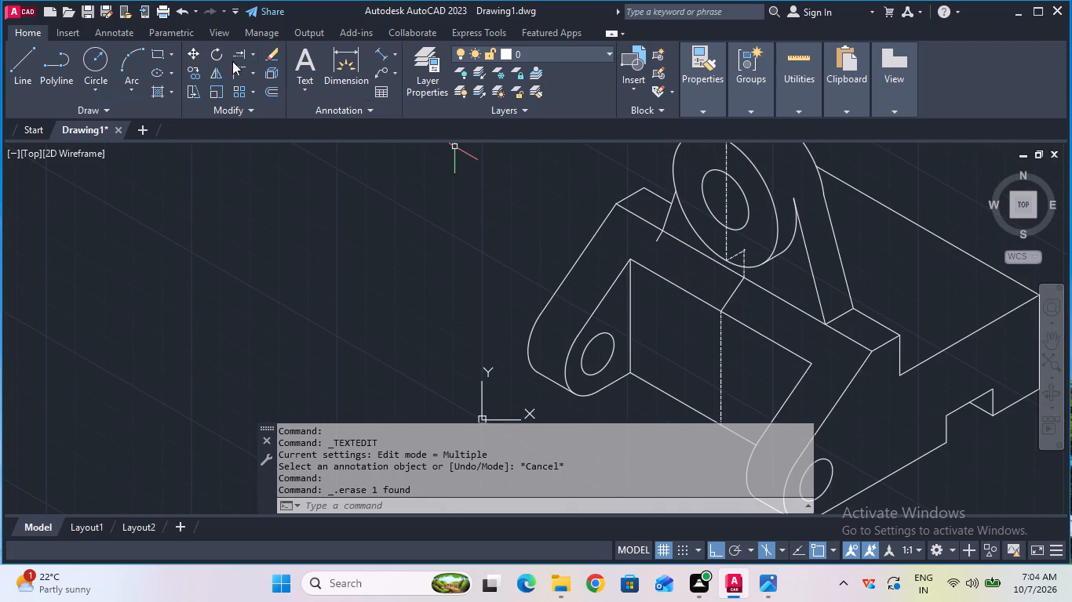
pyautogui.doubleClick(253, 49)
pyautogui.click(253, 59)
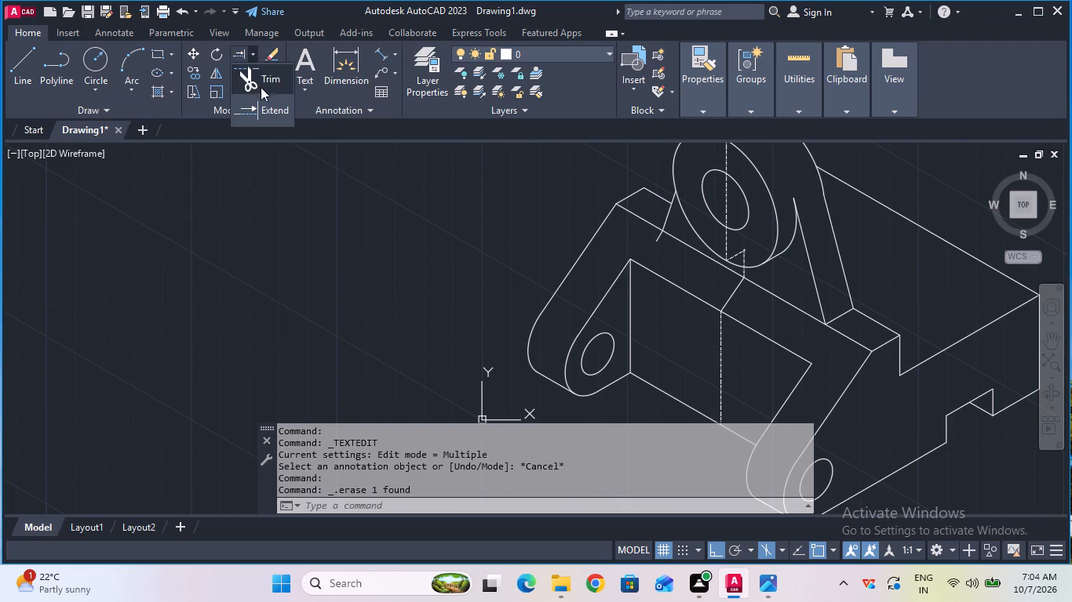
pyautogui.click(268, 101)
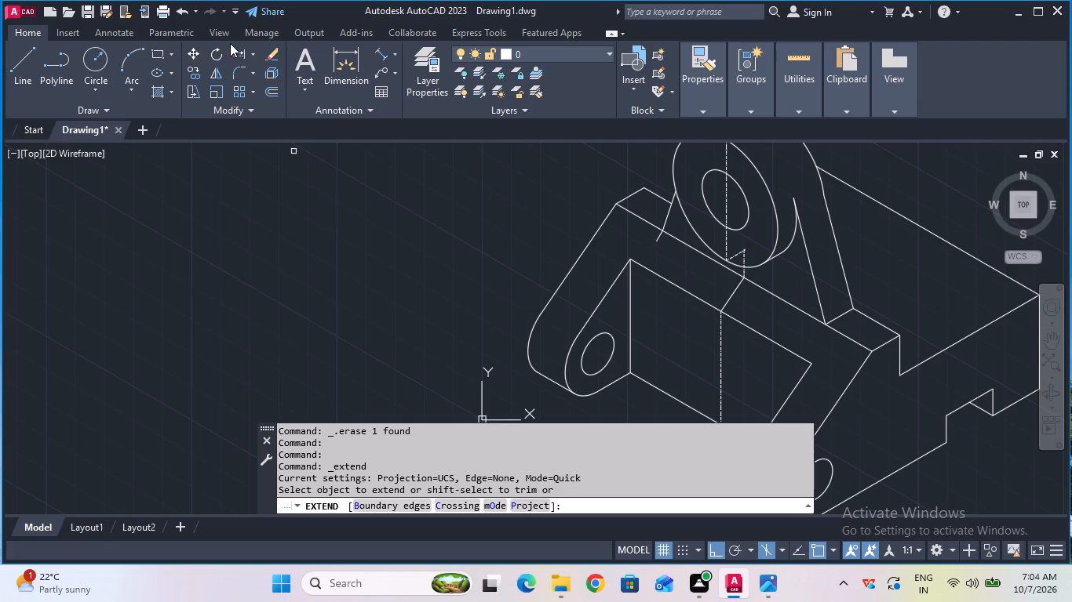
pyautogui.click(253, 58)
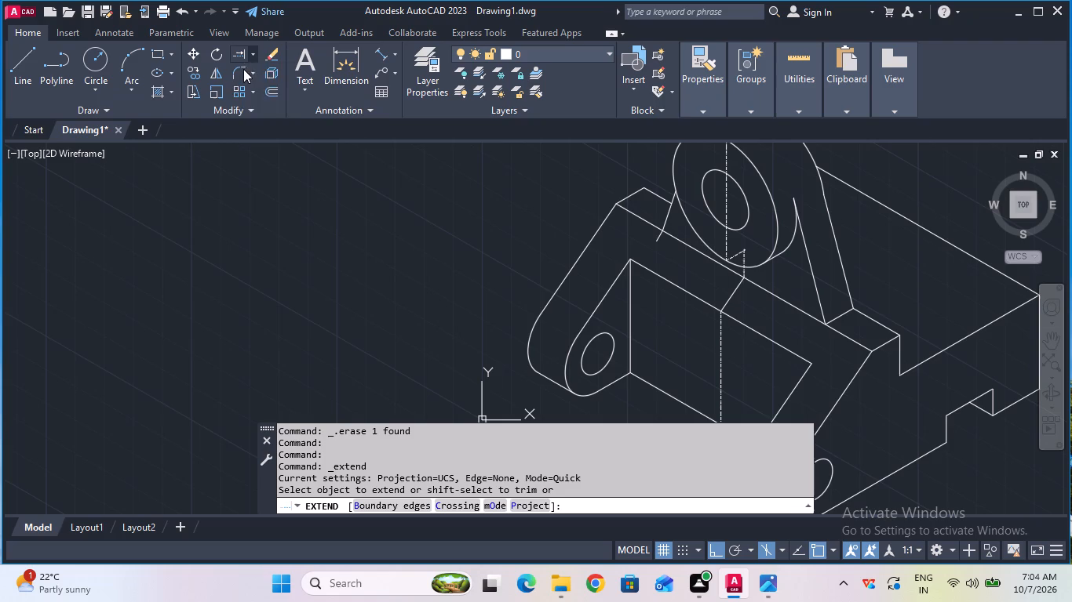
pyautogui.click(243, 72)
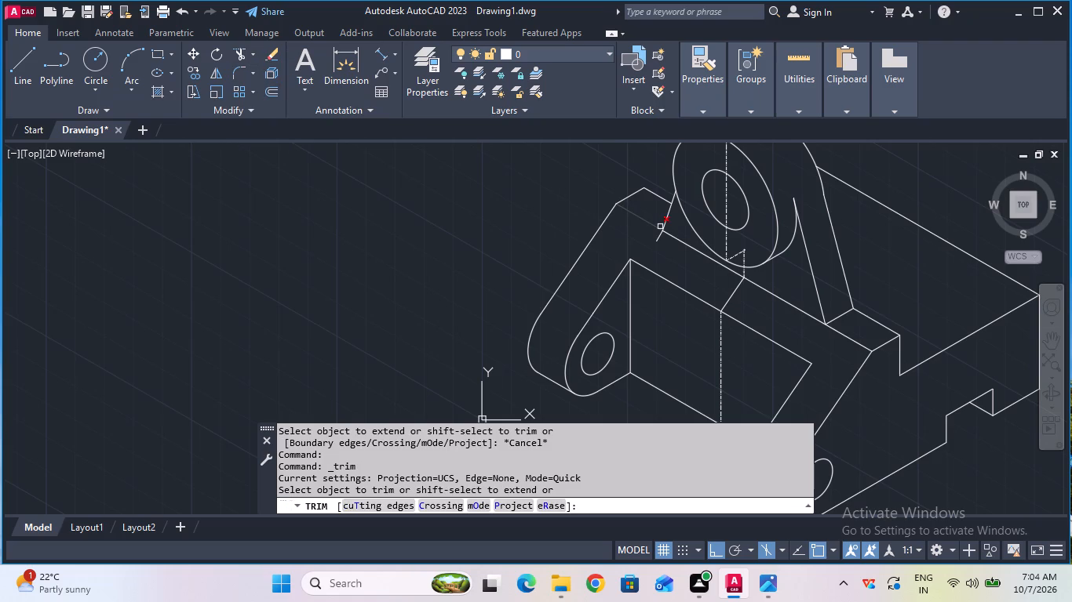
pyautogui.doubleClick(662, 233)
pyautogui.press('Escape')
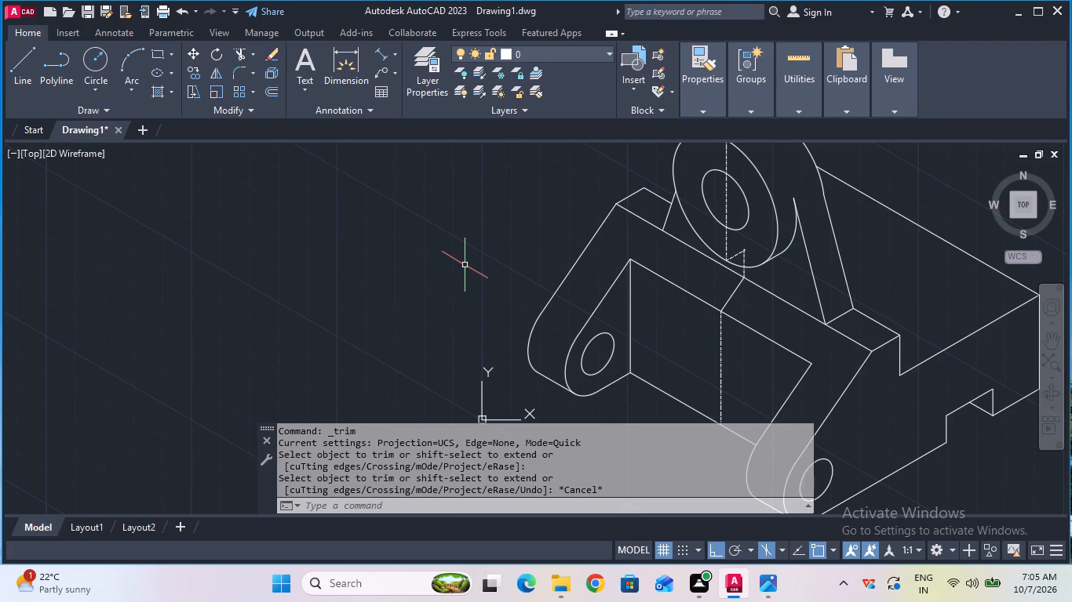
# Switch to the top isoplane and place a 30 mm aligned dimension along the base's top side edge from the step's inner corner.
pyautogui.click(381, 56)
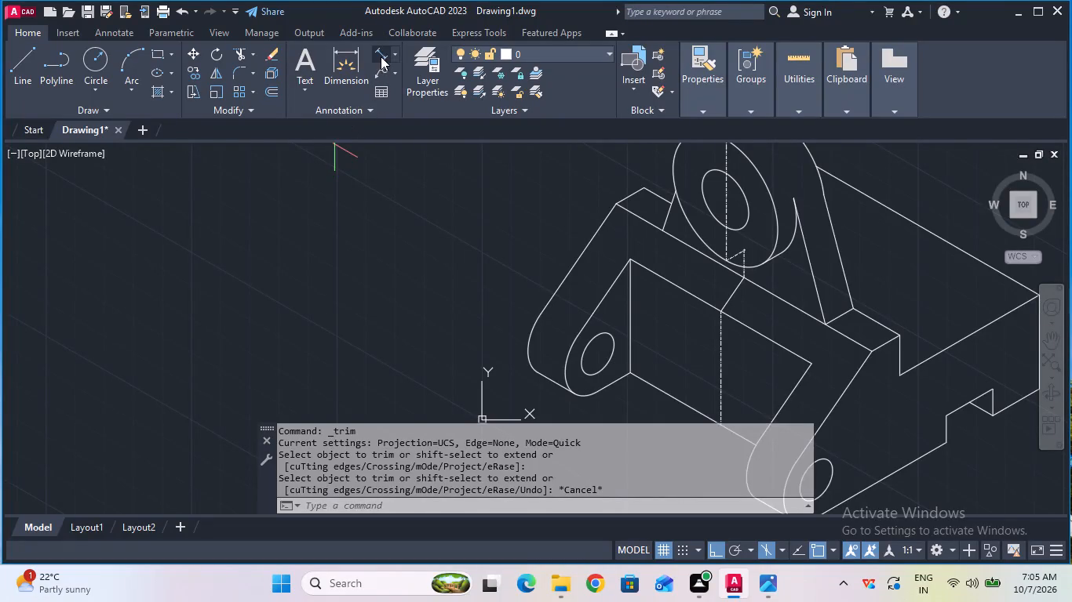
pyautogui.click(901, 380)
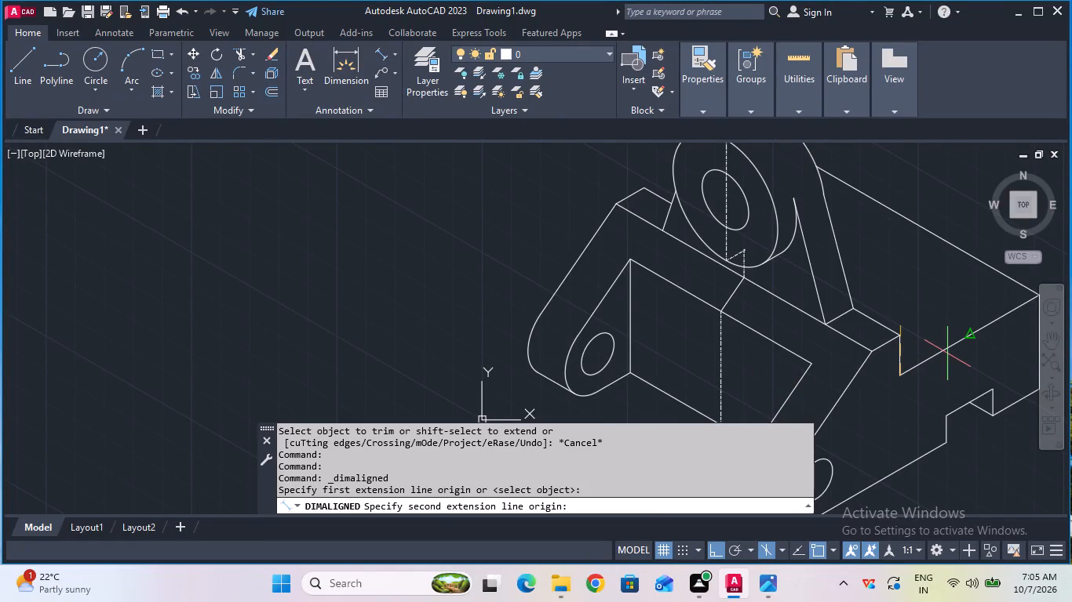
pyautogui.press('F5')
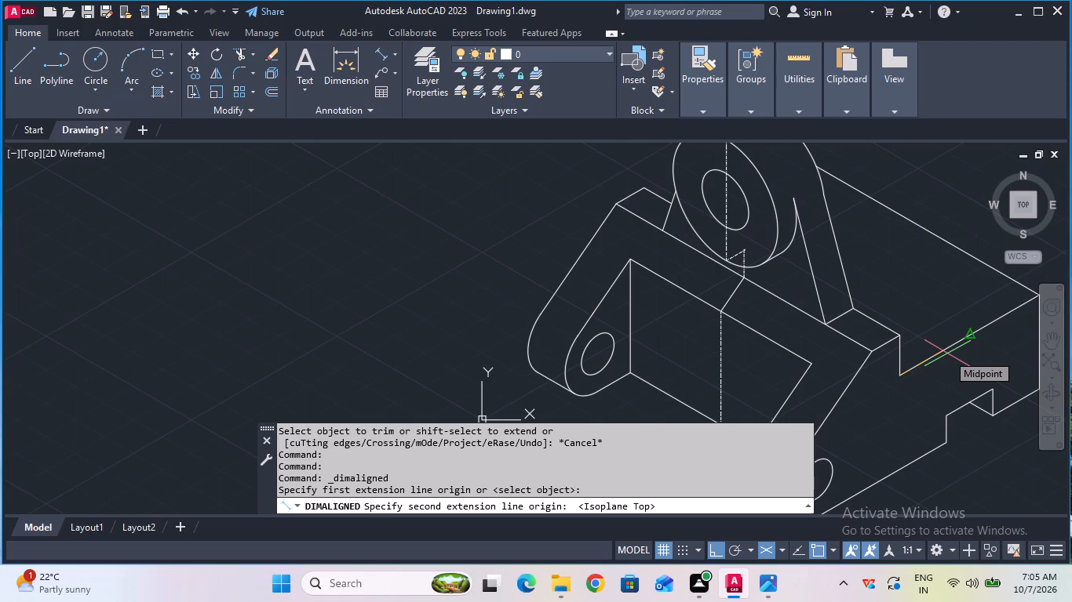
pyautogui.press('3')
pyautogui.press('0')
pyautogui.press('Return')
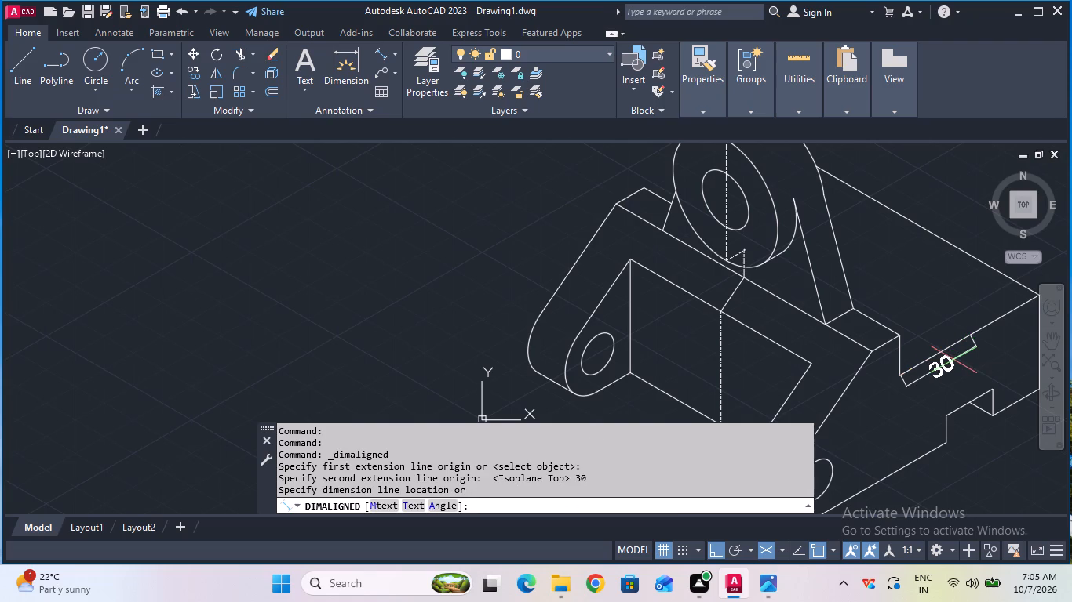
pyautogui.click(958, 381)
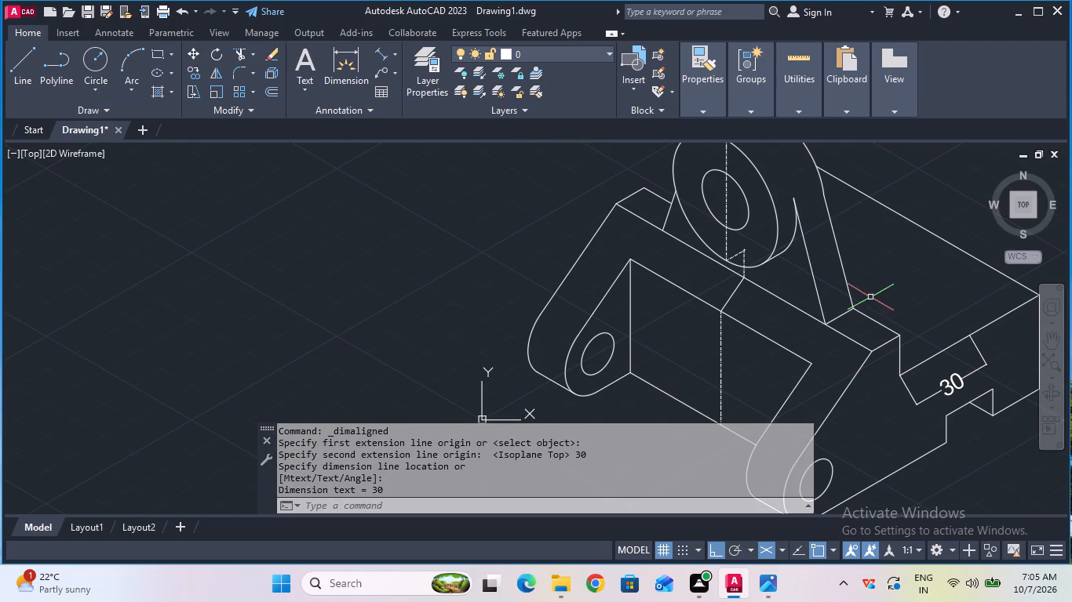
pyautogui.moveTo(870, 297); pyautogui.dragTo(720, 305, button='middle')
pyautogui.middleClick(720, 305)
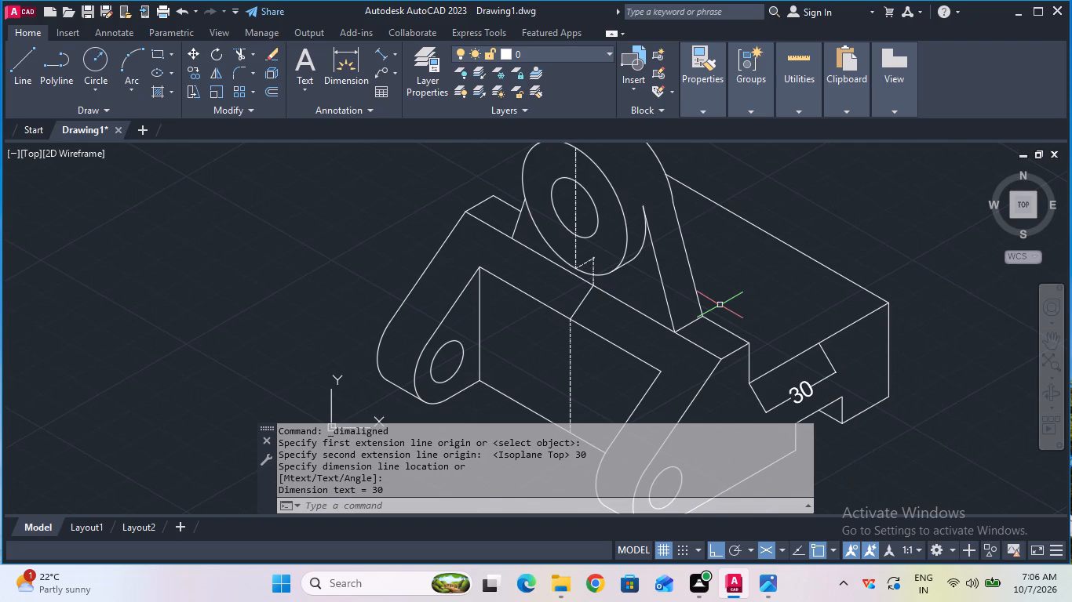
pyautogui.press('Escape')
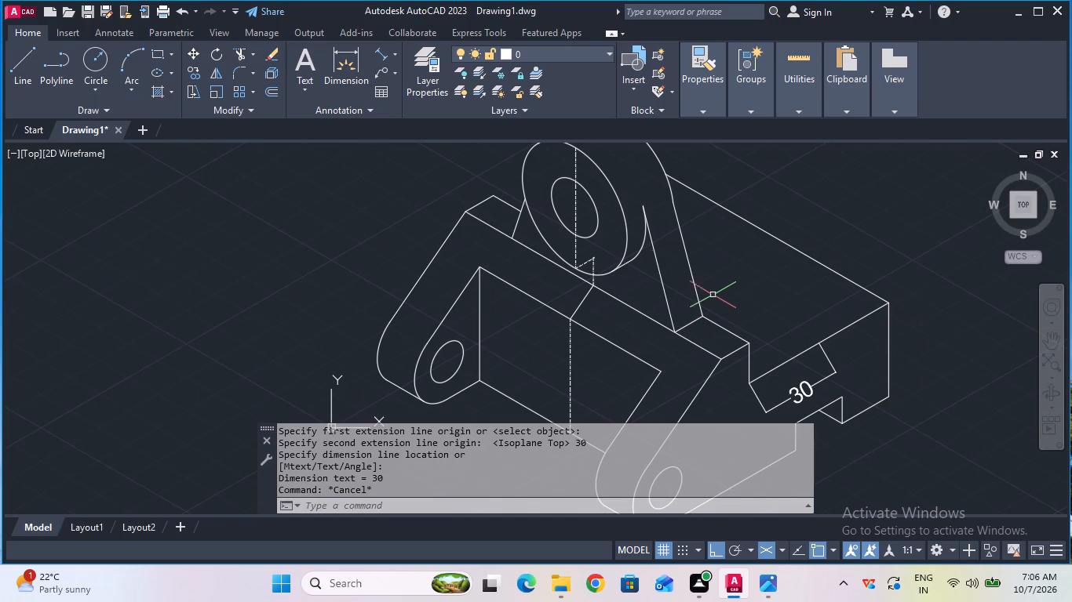
# Place a 20 mm aligned dimension along the base's rear top edge, starting from its outer rear corner.
pyautogui.click(384, 62)
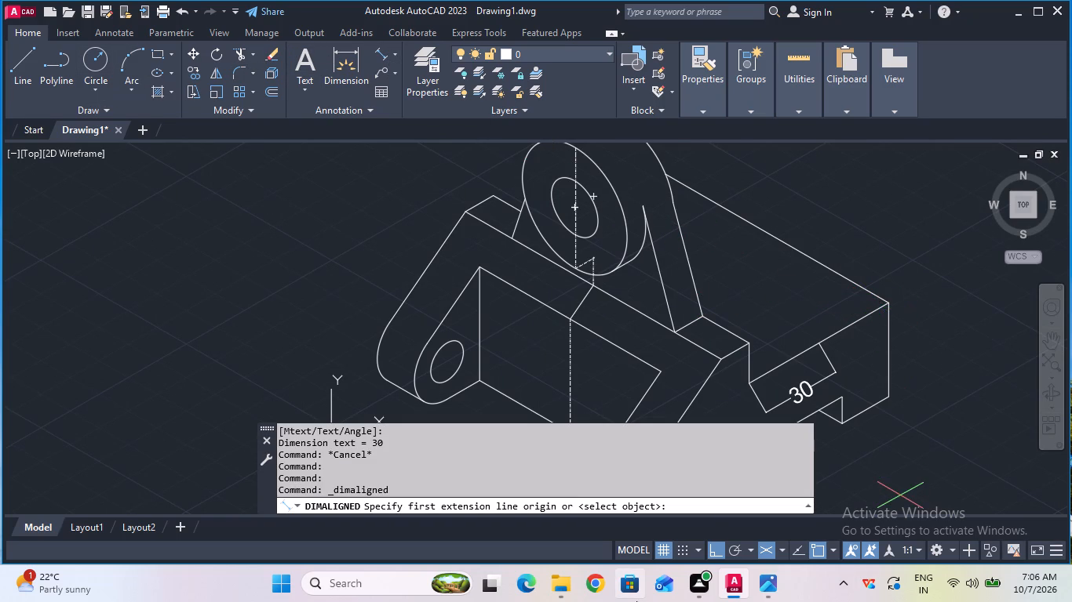
pyautogui.click(888, 299)
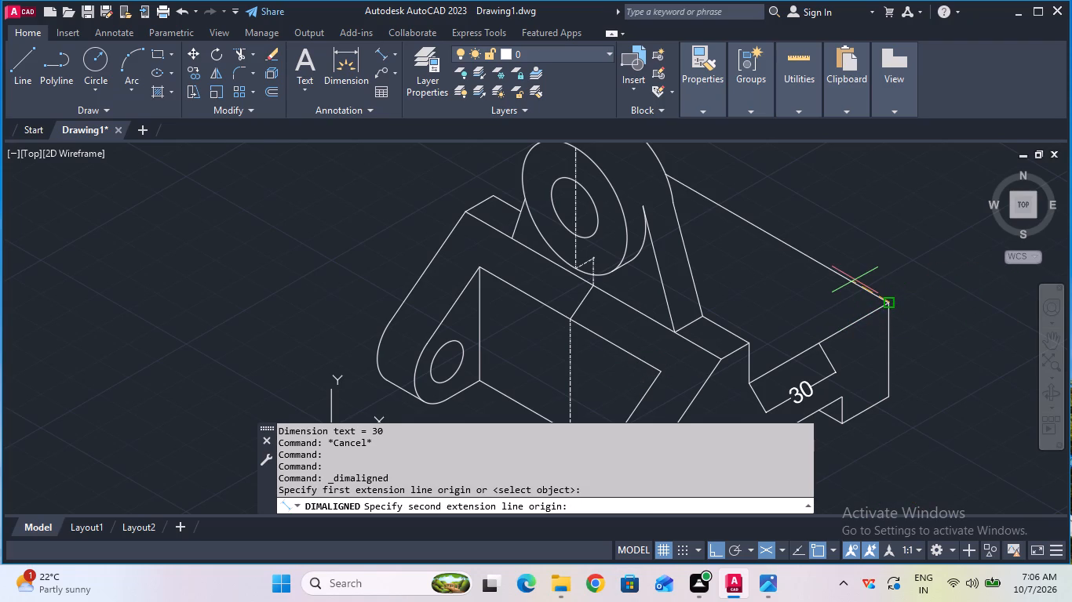
pyautogui.press('2')
pyautogui.press('0')
pyautogui.press('Return')
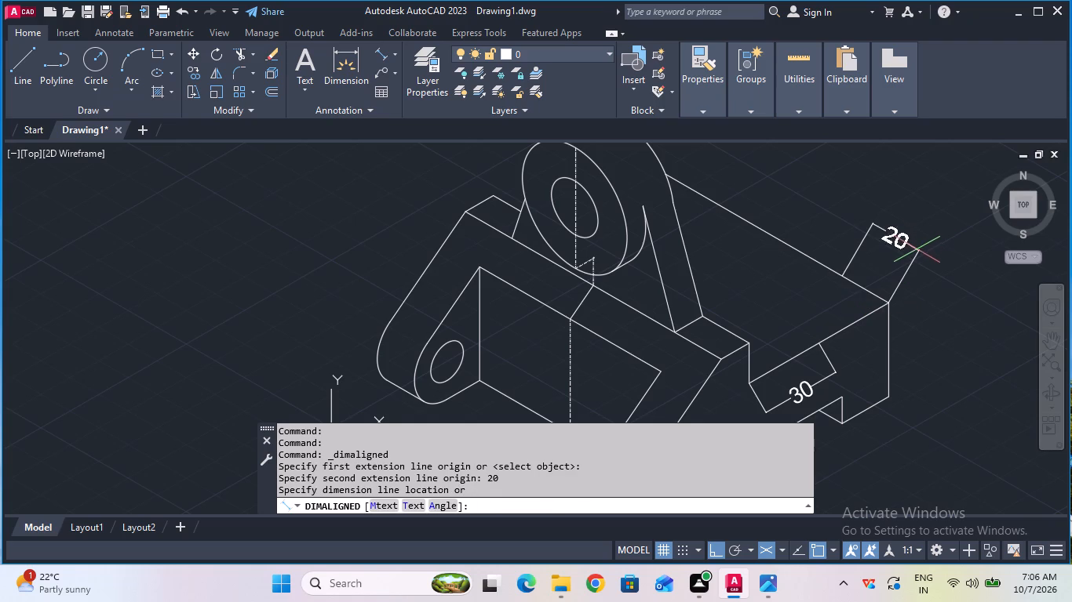
pyautogui.click(909, 255)
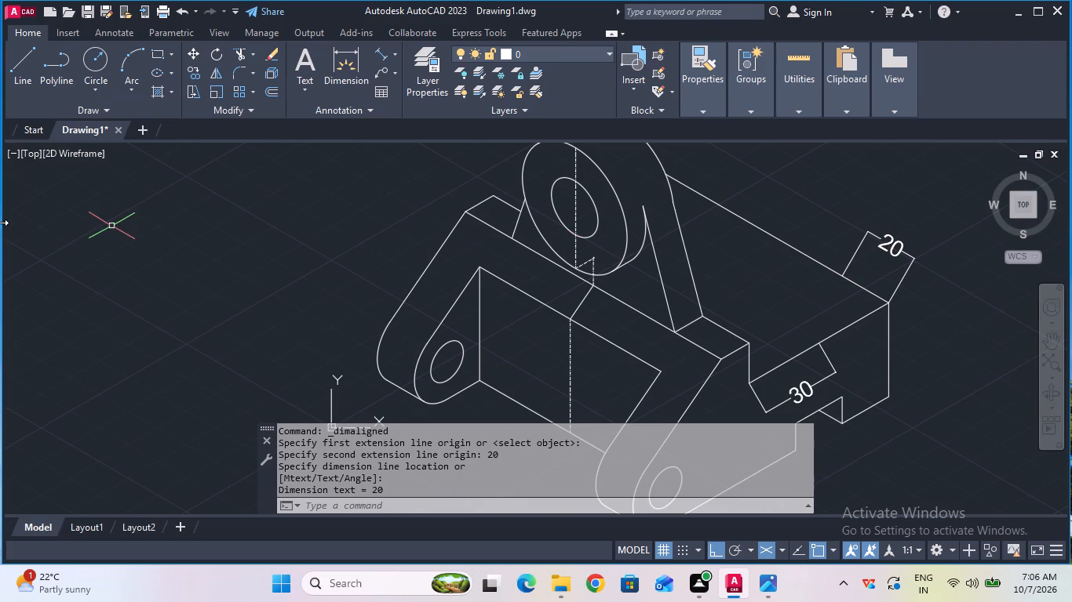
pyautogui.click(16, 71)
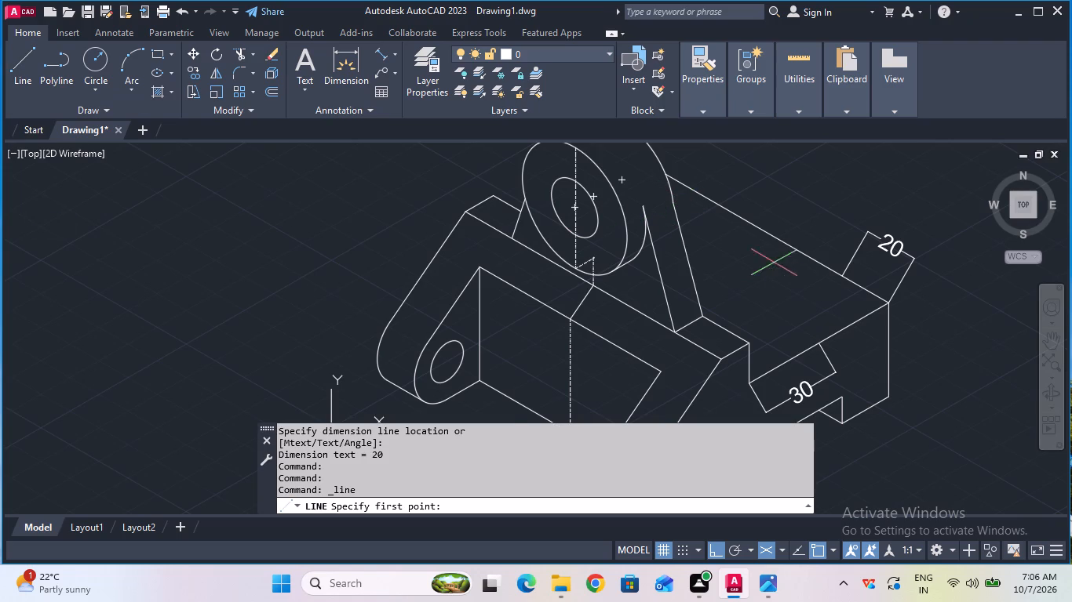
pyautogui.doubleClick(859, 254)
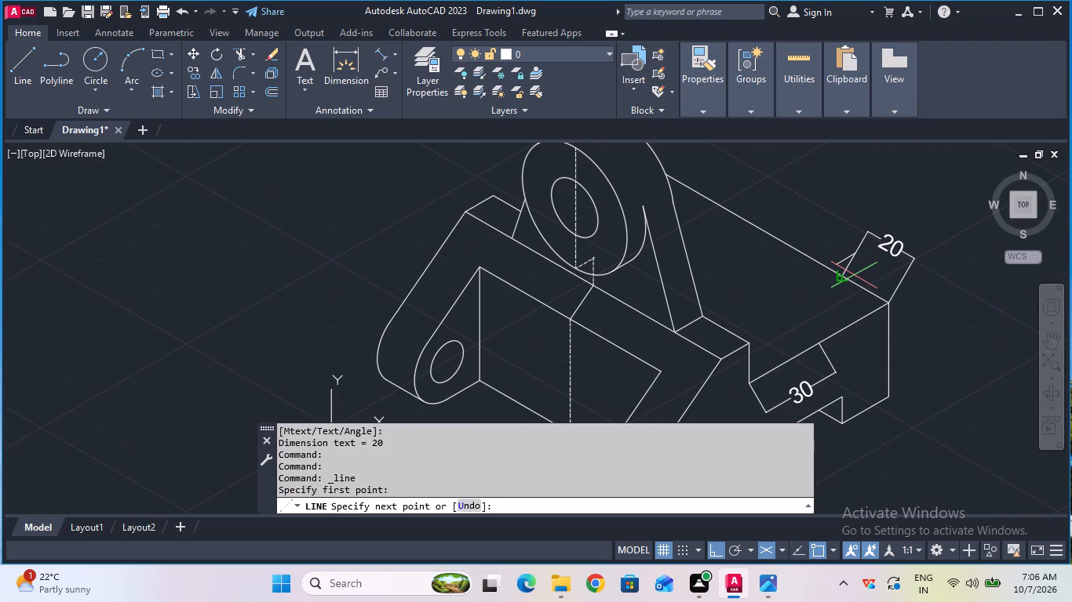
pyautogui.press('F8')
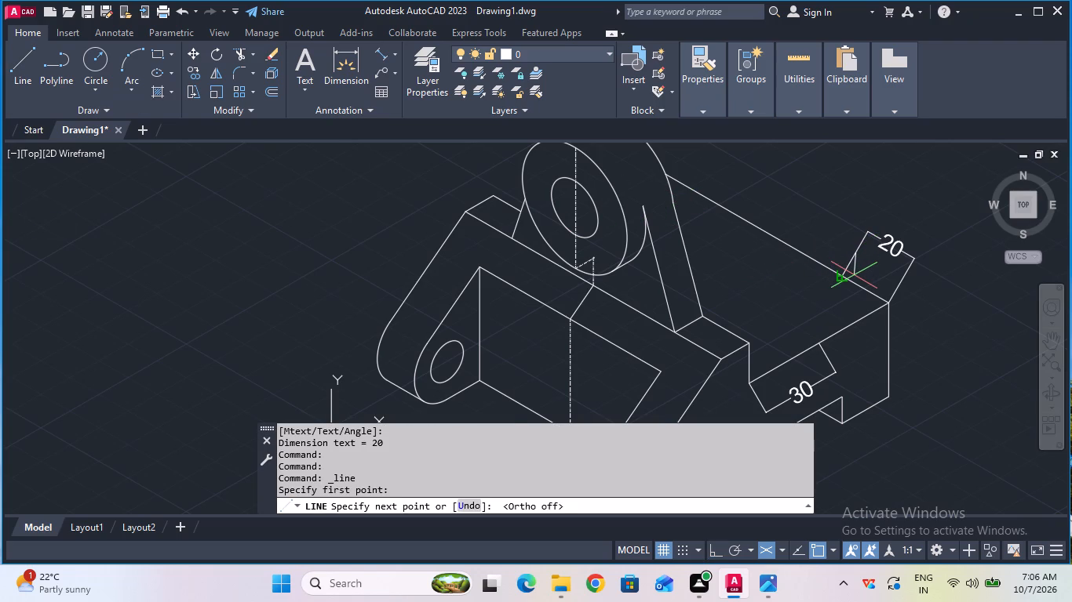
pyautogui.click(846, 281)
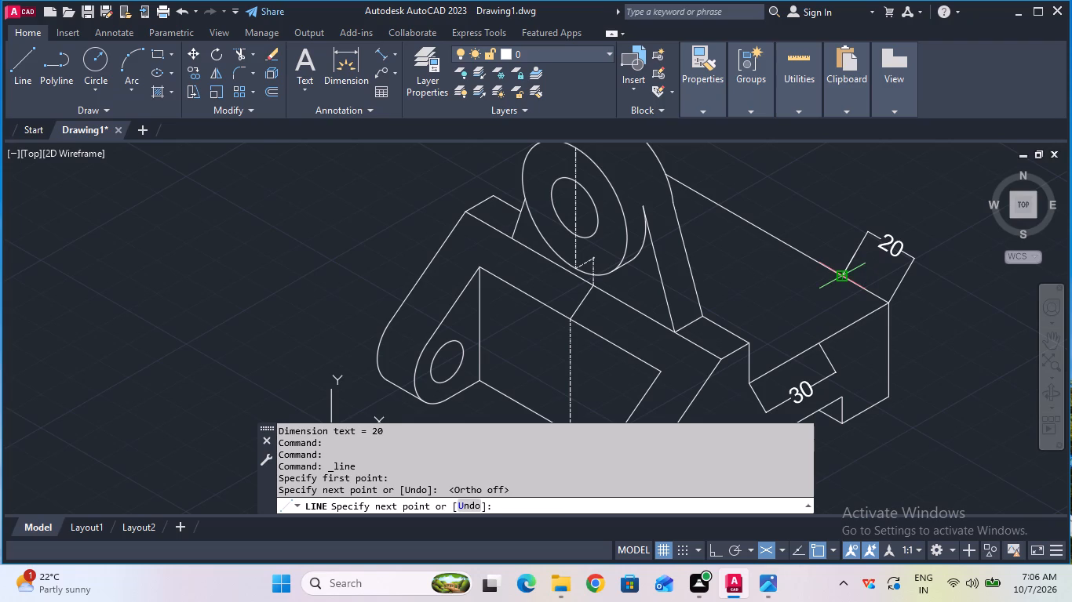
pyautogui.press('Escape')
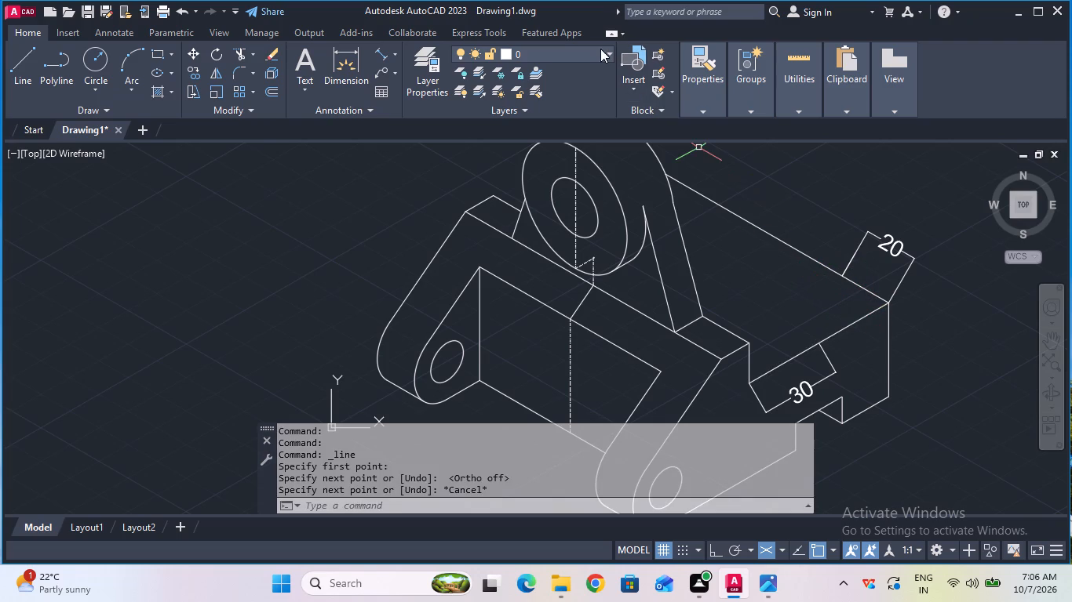
# With the CENTER linetype, draw a 42 mm line at 210° across the base's top face from the 20 mm dimension's inner end.
pyautogui.click(787, 168)
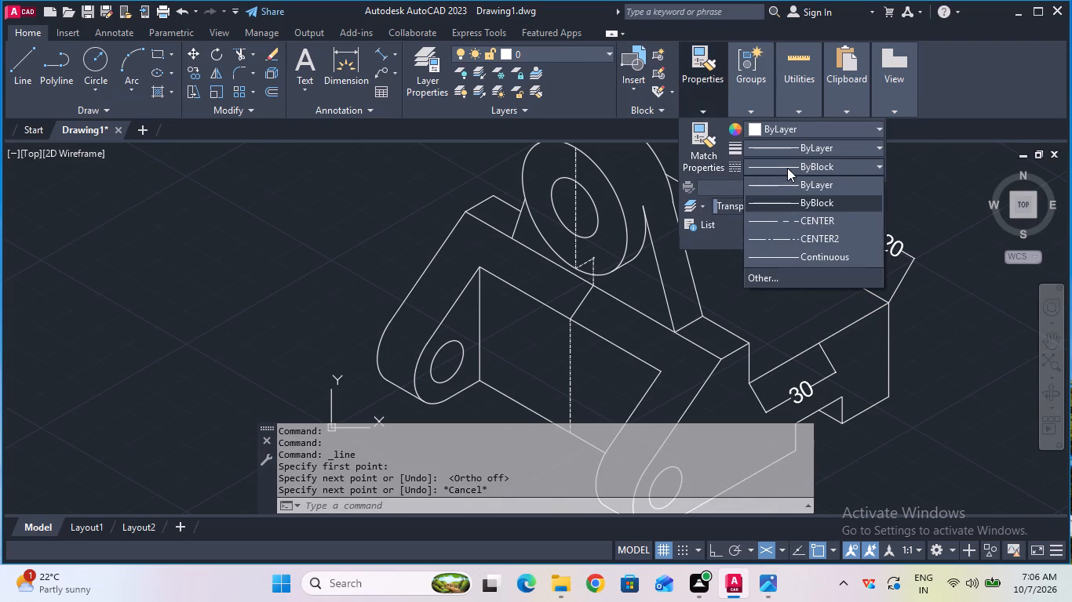
pyautogui.click(811, 226)
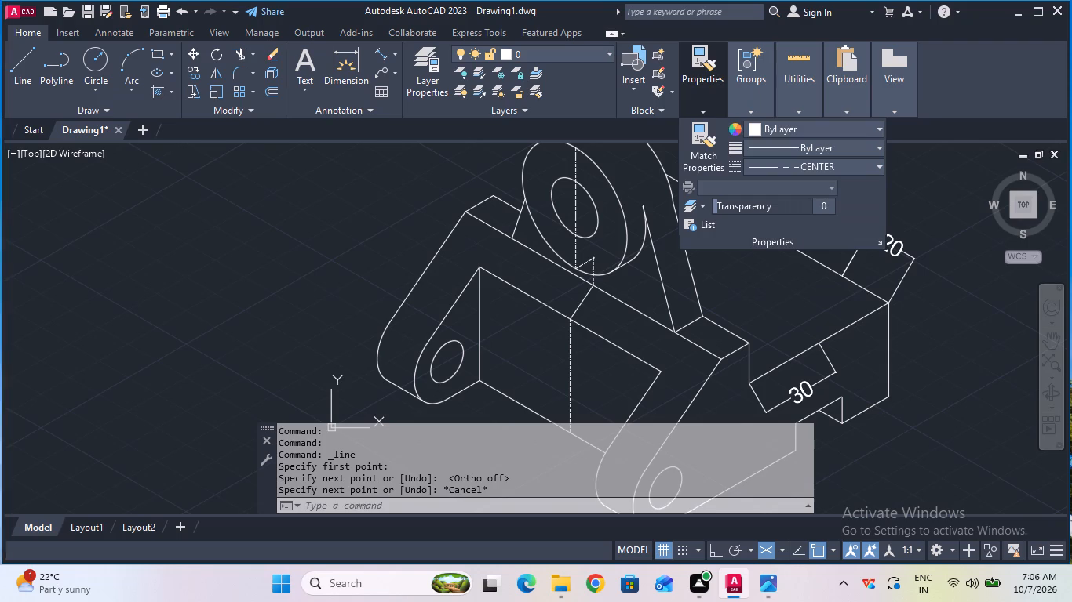
pyautogui.doubleClick(10, 90)
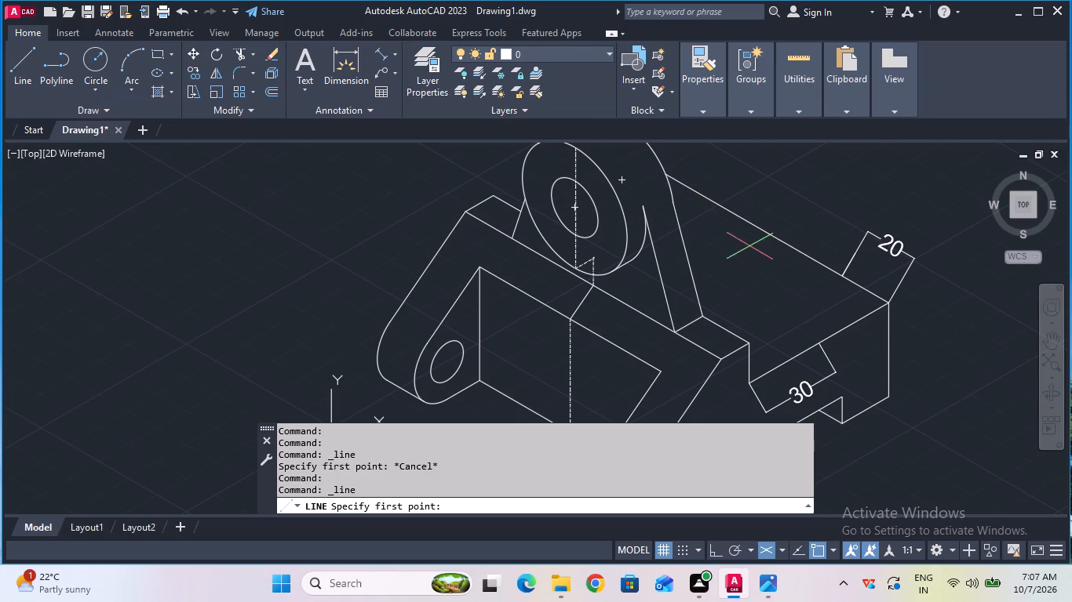
pyautogui.click(847, 272)
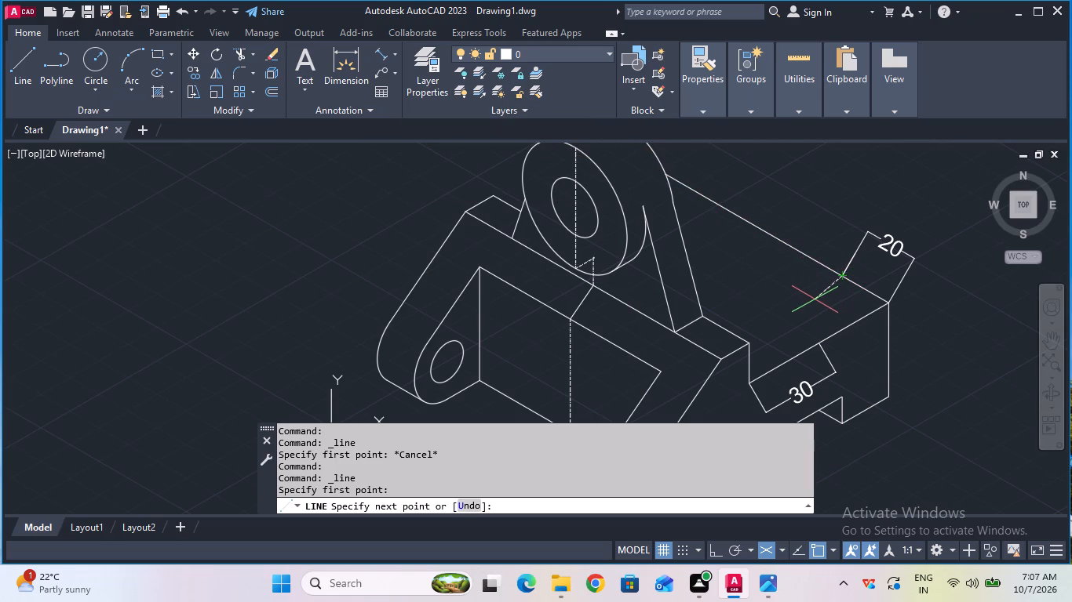
pyautogui.press('F8')
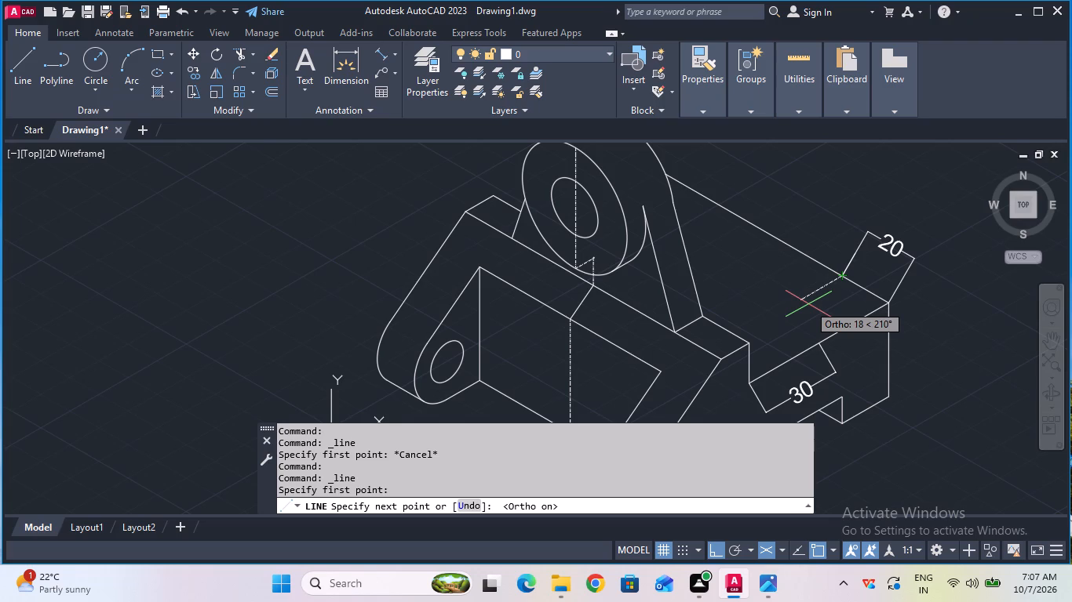
pyautogui.write('42')
pyautogui.press('Return')
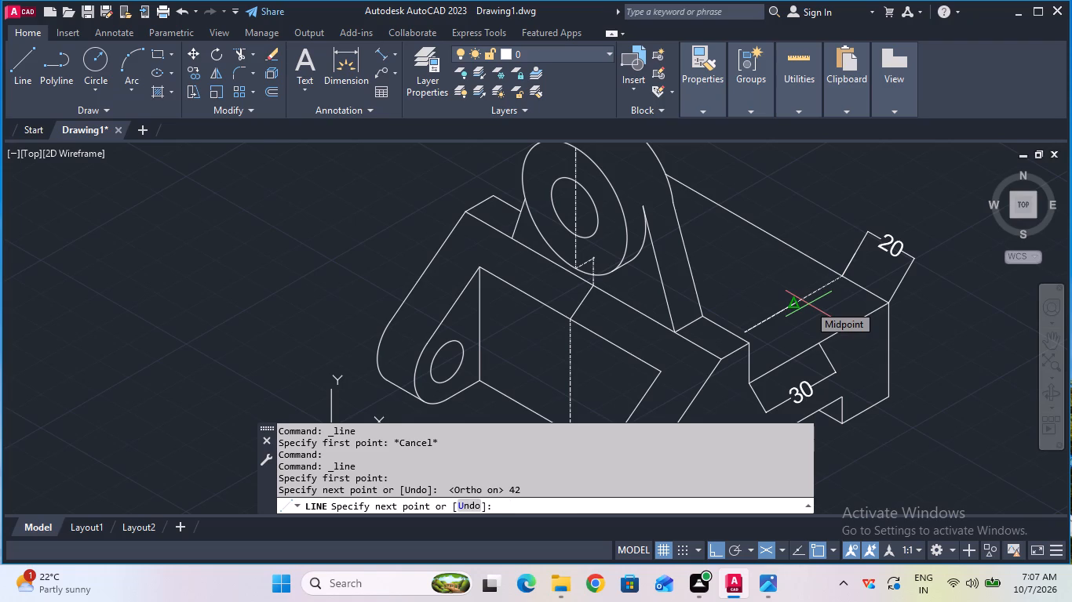
pyautogui.press('Escape')
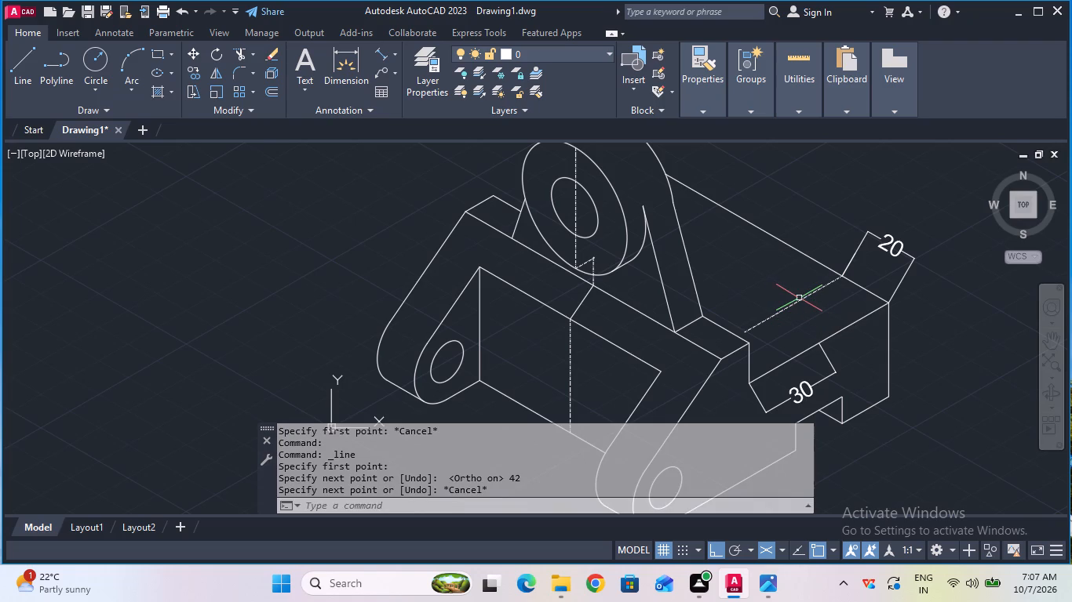
# Erase the 42 mm centre line running across the base's top face from the 20 mm dimension's inner end.
pyautogui.click(800, 297)
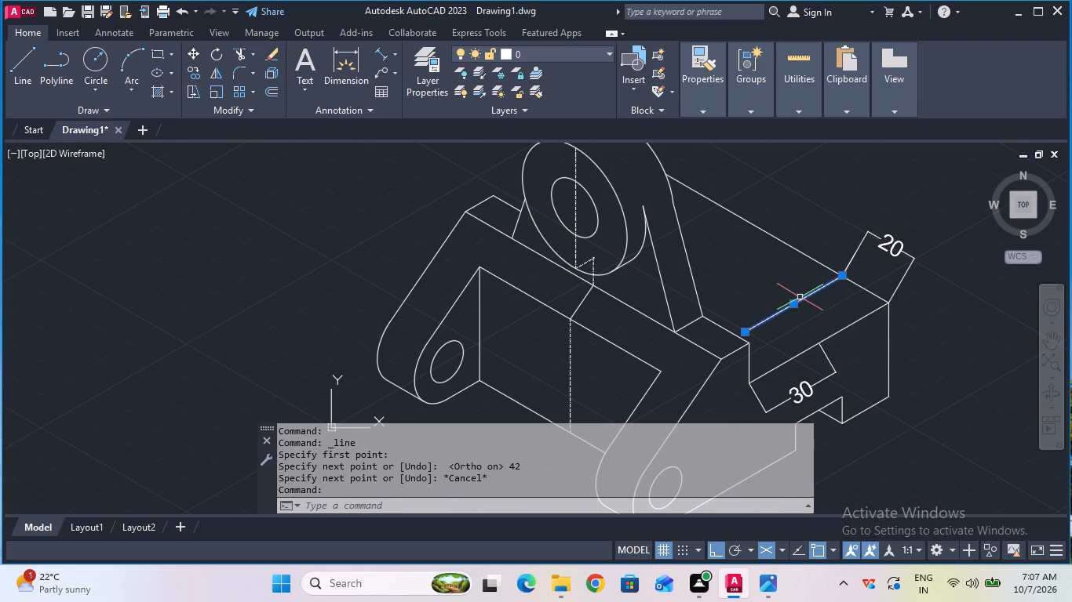
pyautogui.press('Delete')
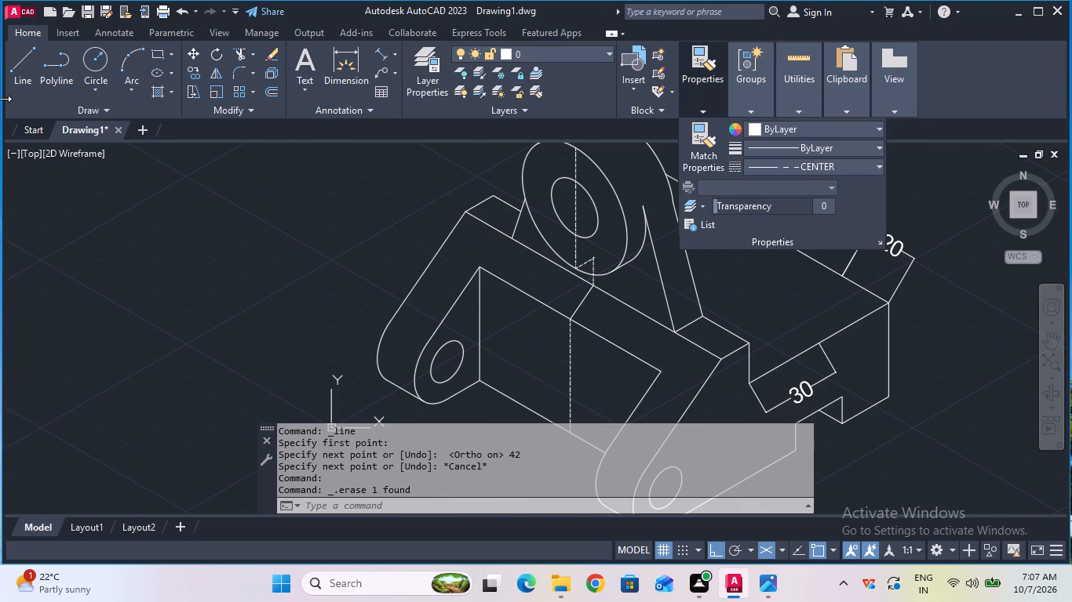
# Draw a 20 mm CENTER-linetype line at 150° across the base's top face from the 30 mm dimension's outer end.
pyautogui.click(14, 82)
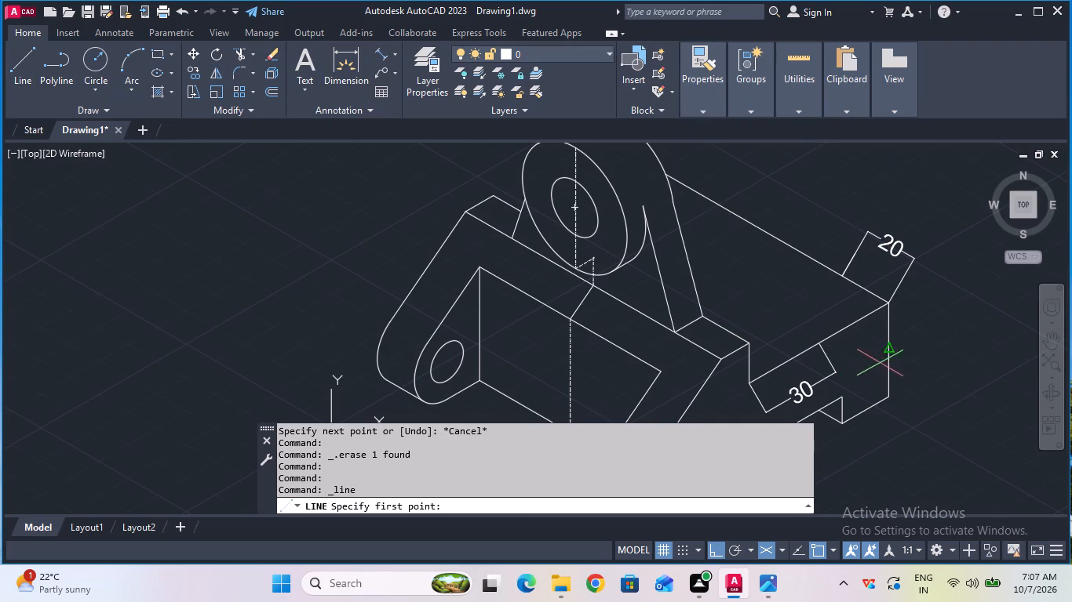
pyautogui.click(823, 343)
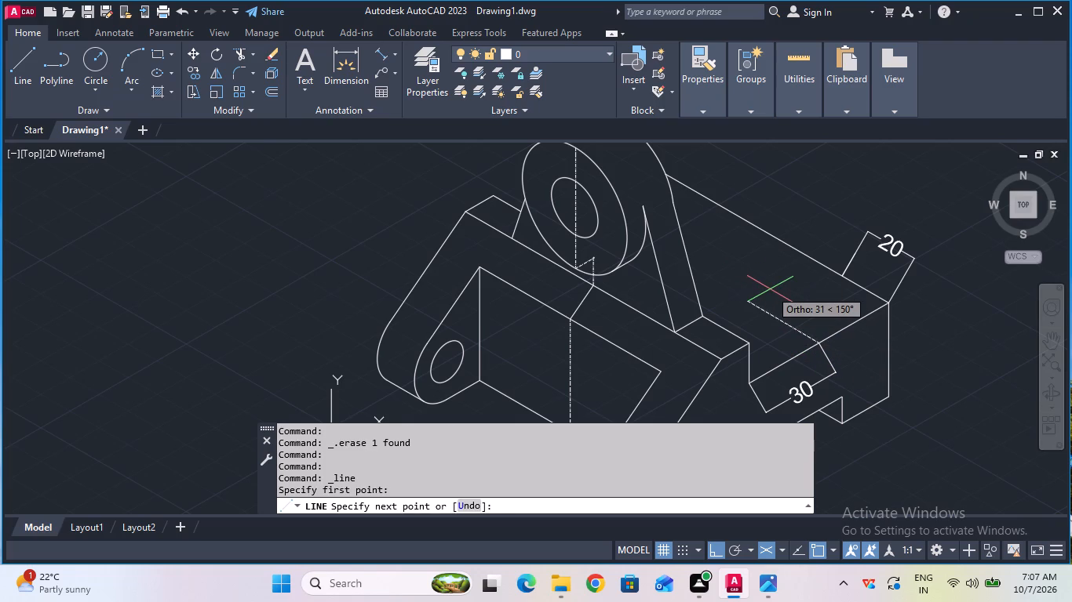
pyautogui.press('2')
pyautogui.press('0')
pyautogui.press('Return')
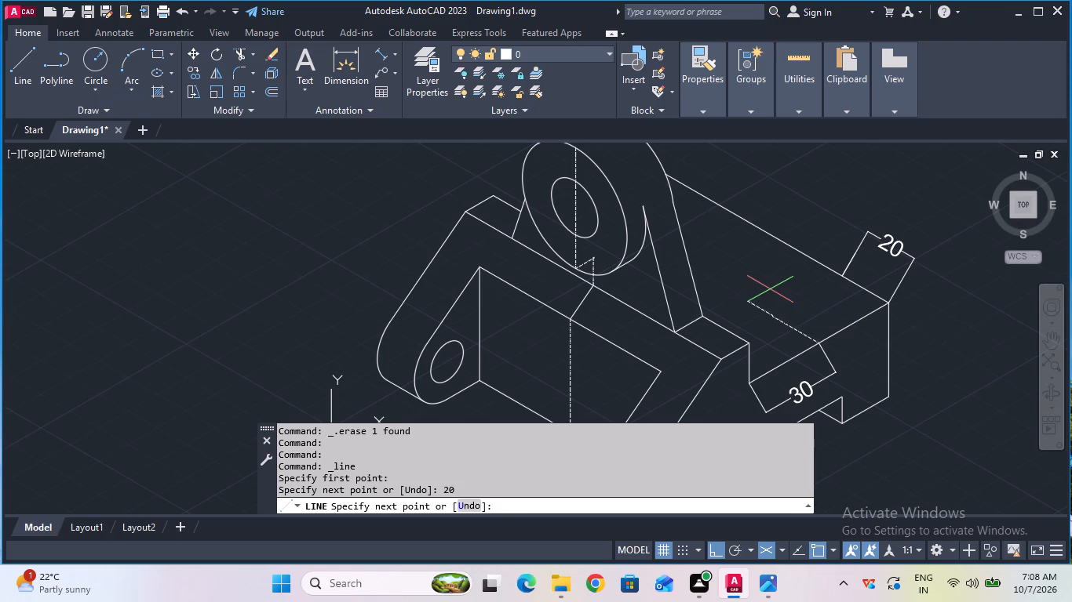
pyautogui.press('Escape')
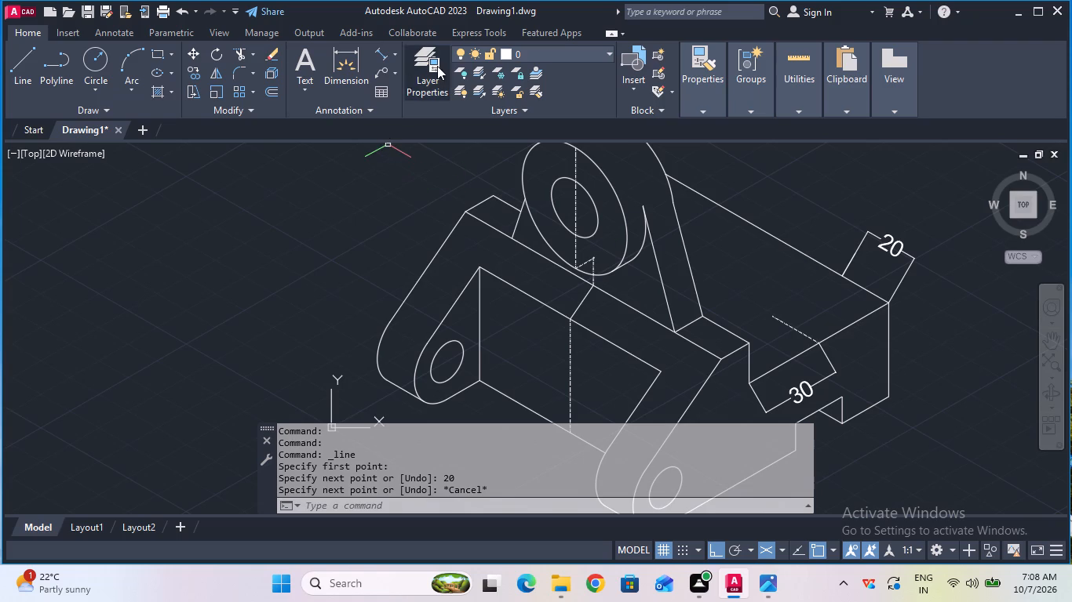
# Set the linetype to ByBlock and draw a 12 mm radius isocircle centred on the inner end of the 20 mm centre line.
pyautogui.click(696, 94)
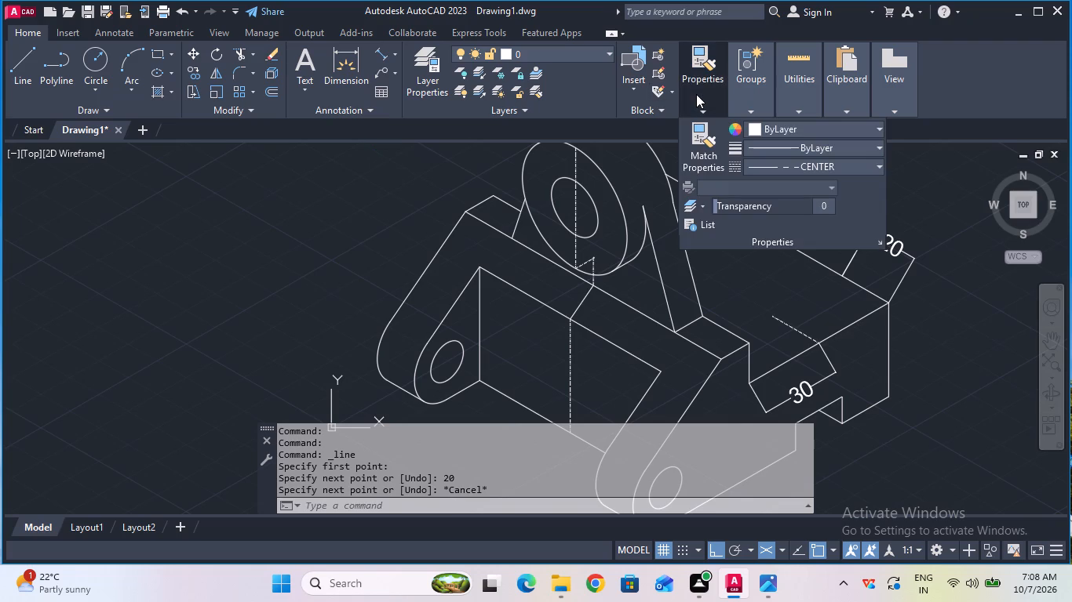
pyautogui.click(757, 164)
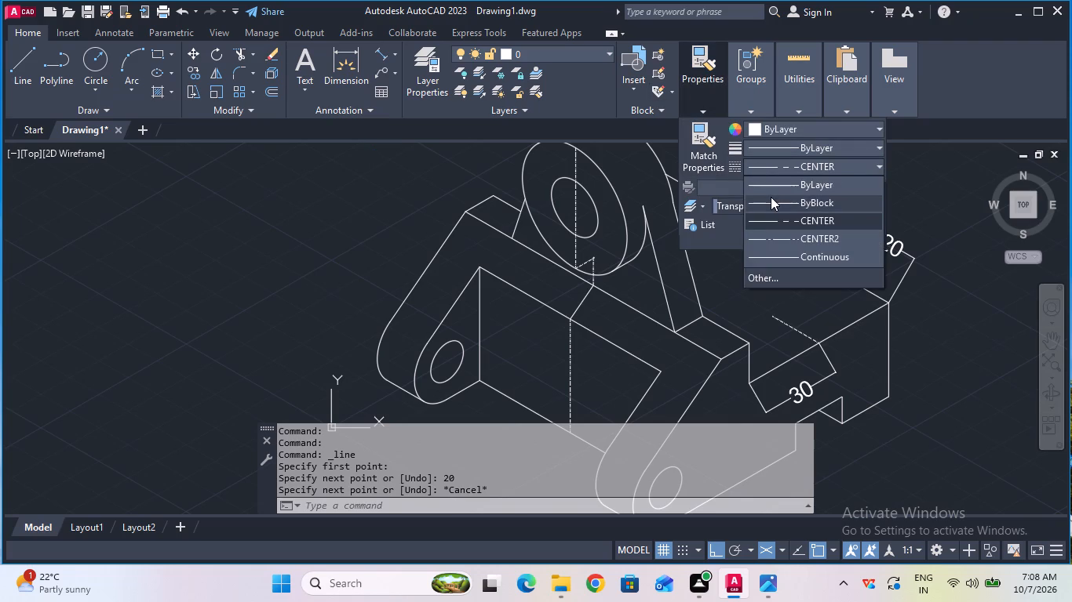
pyautogui.click(771, 197)
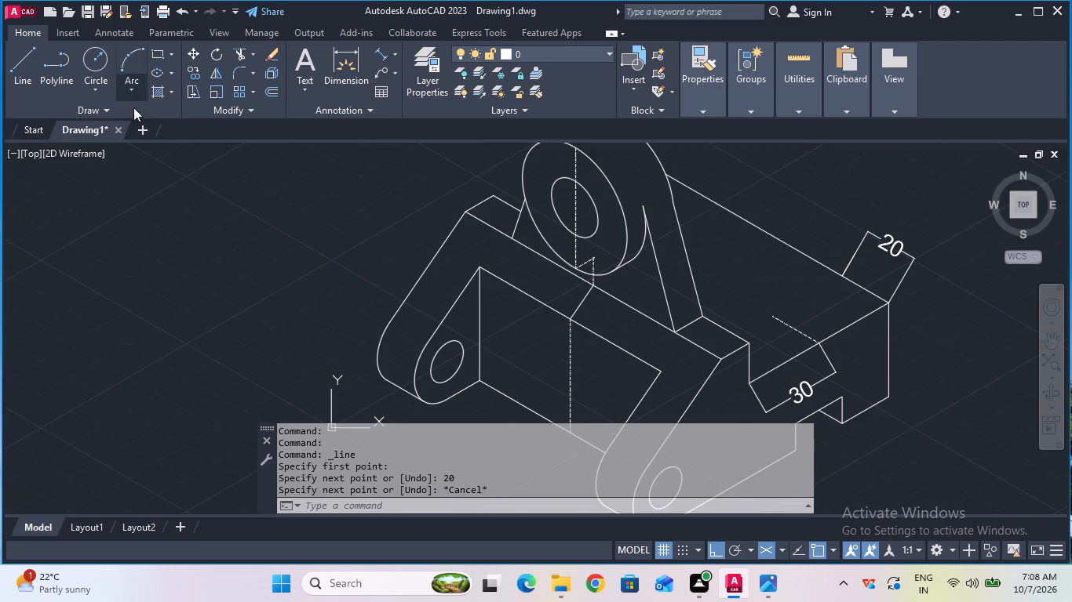
pyautogui.write('ell')
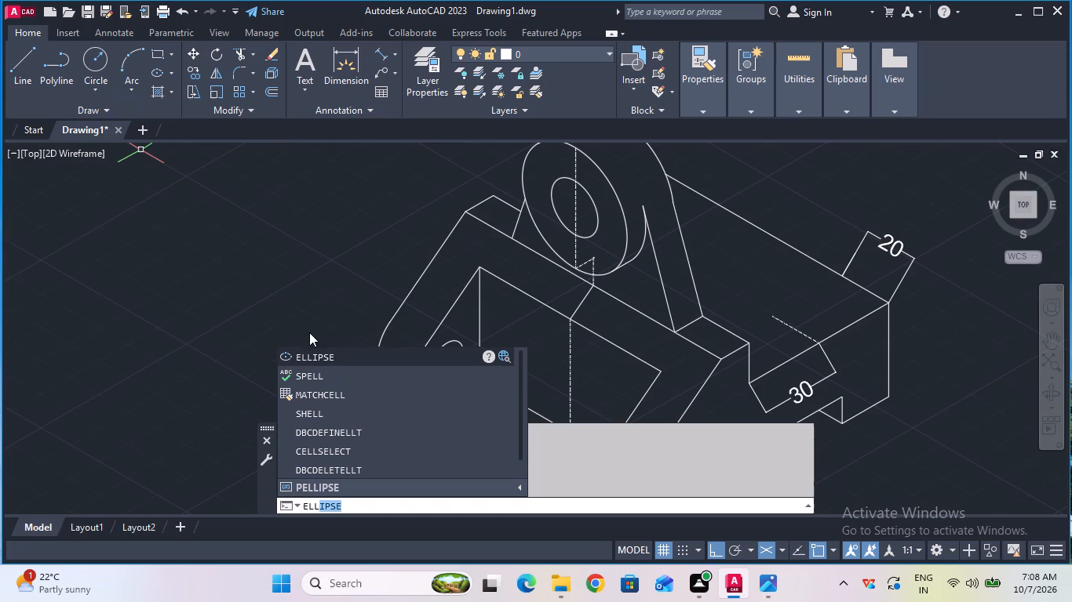
pyautogui.click(315, 351)
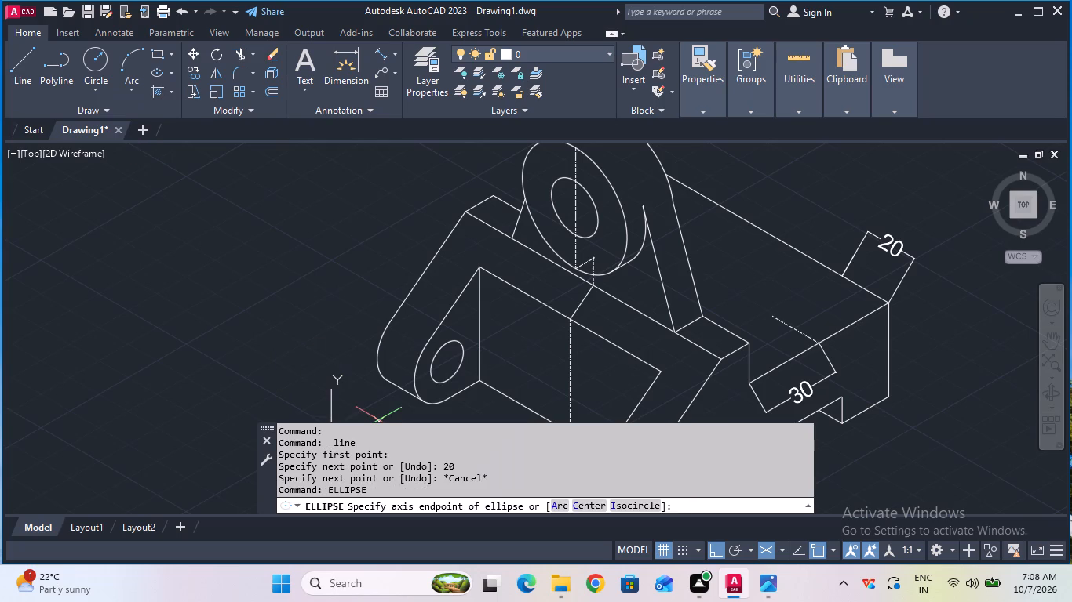
pyautogui.click(635, 502)
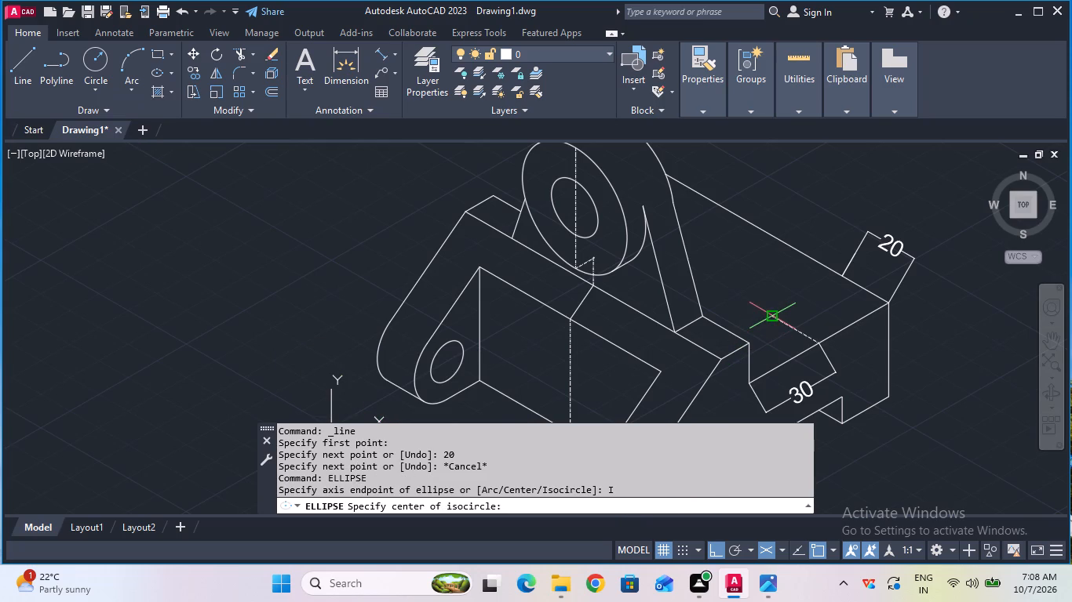
pyautogui.click(774, 319)
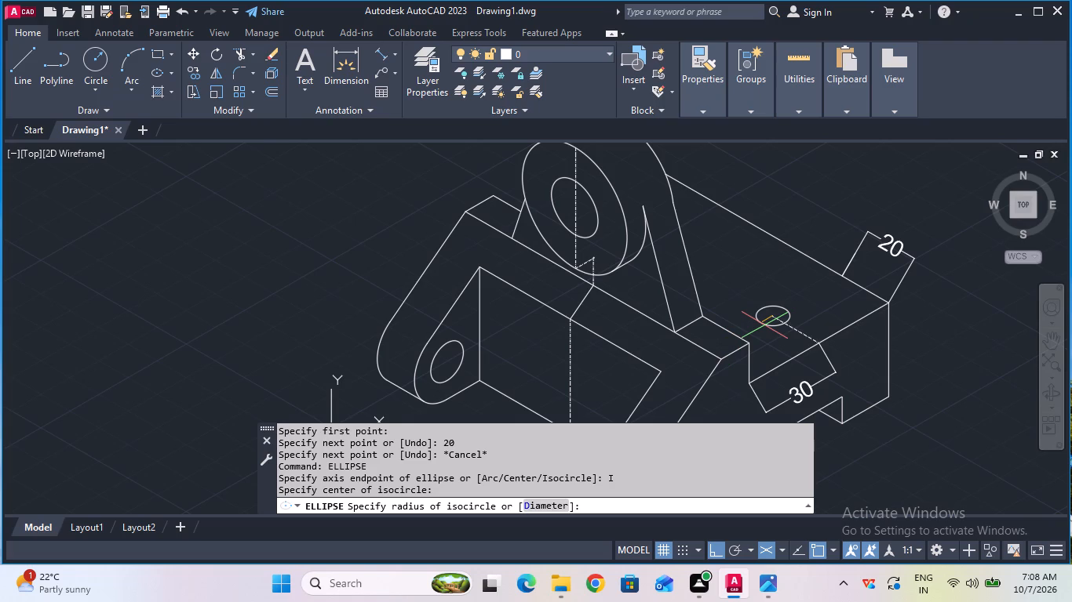
pyautogui.write('12')
pyautogui.press('Return')
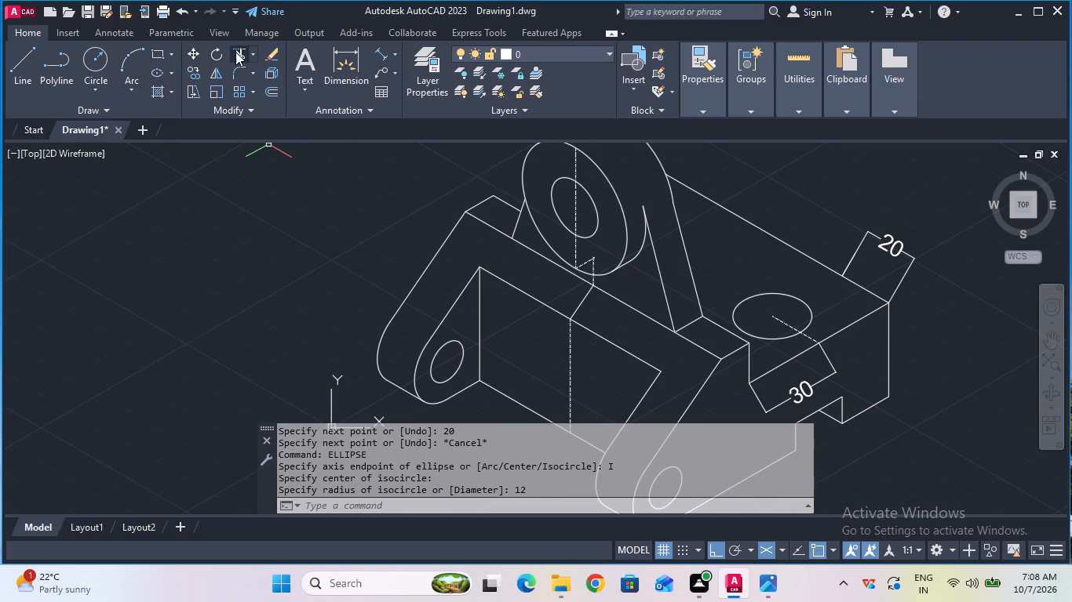
# Copy the base's top-face isocircle 6 mm straight down from its centre, using the right isoplane.
pyautogui.click(199, 74)
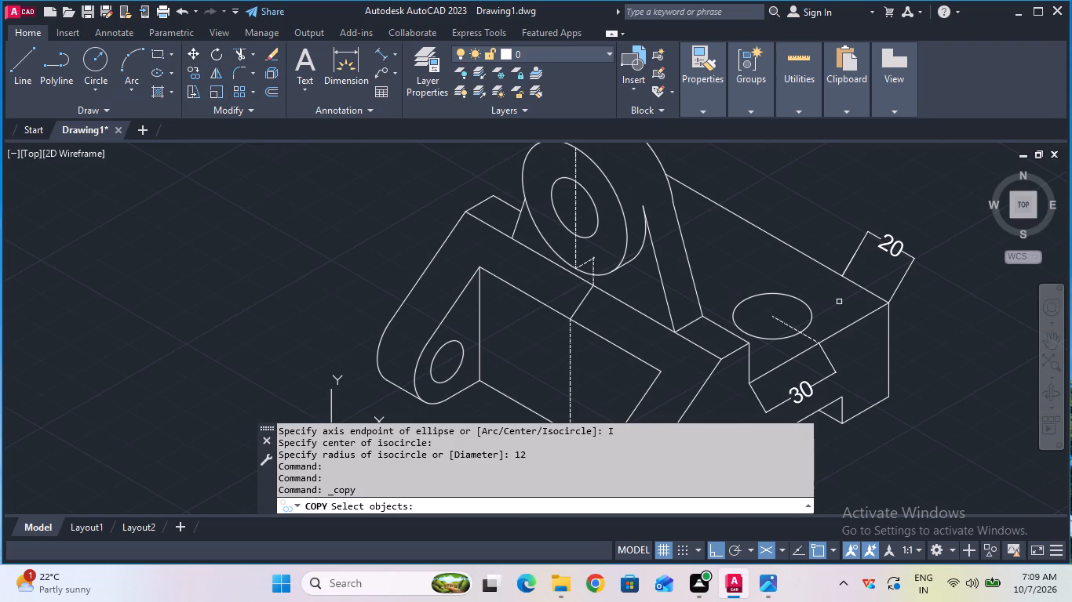
pyautogui.click(806, 306)
pyautogui.press('Return')
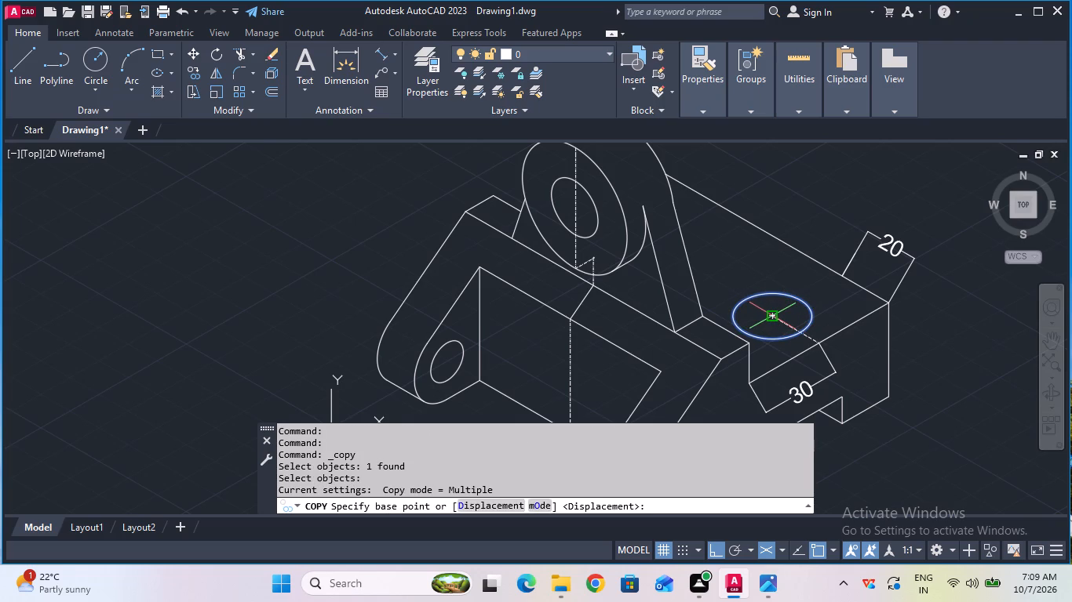
pyautogui.click(772, 316)
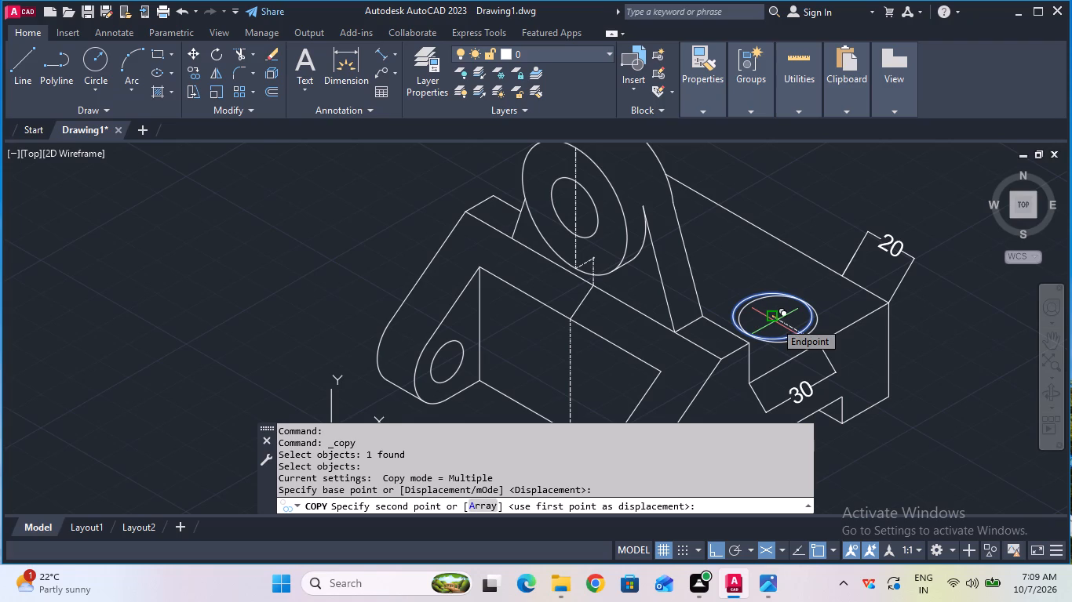
pyautogui.press('F5')
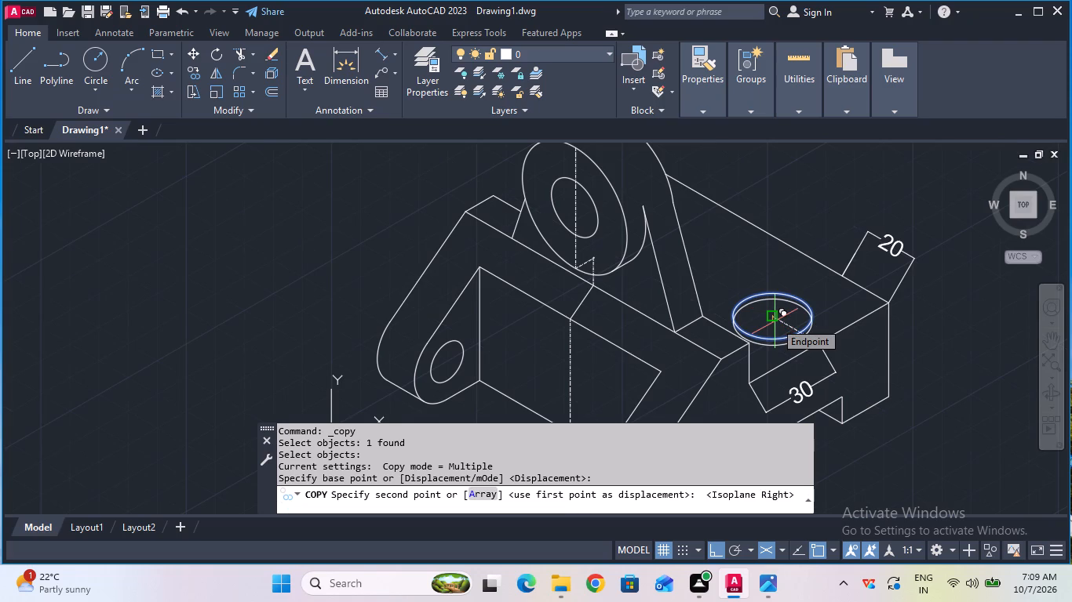
pyautogui.press('6')
pyautogui.press('Return')
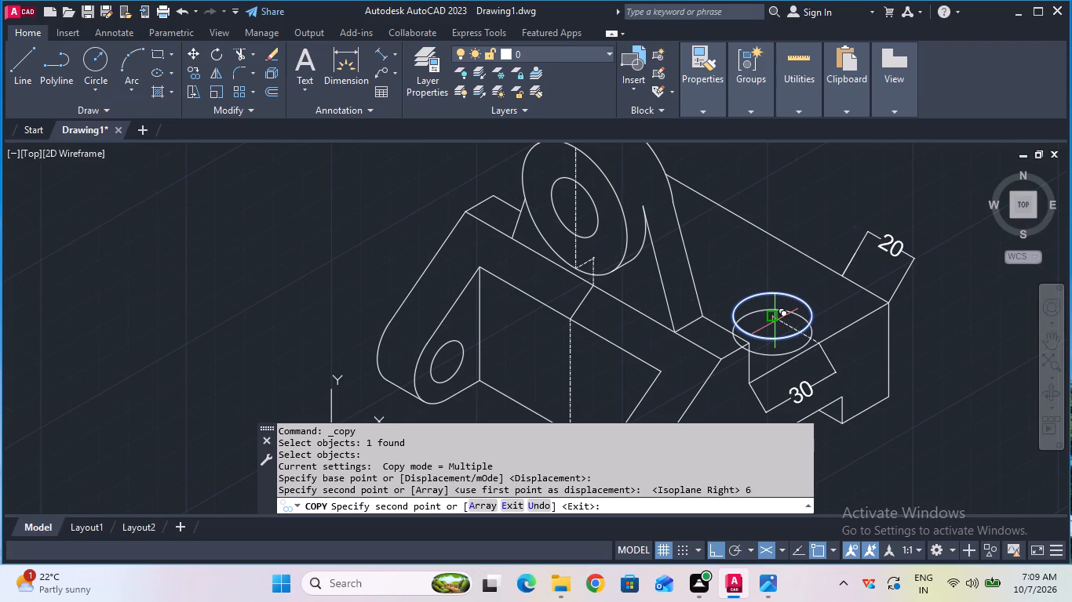
pyautogui.press('Escape')
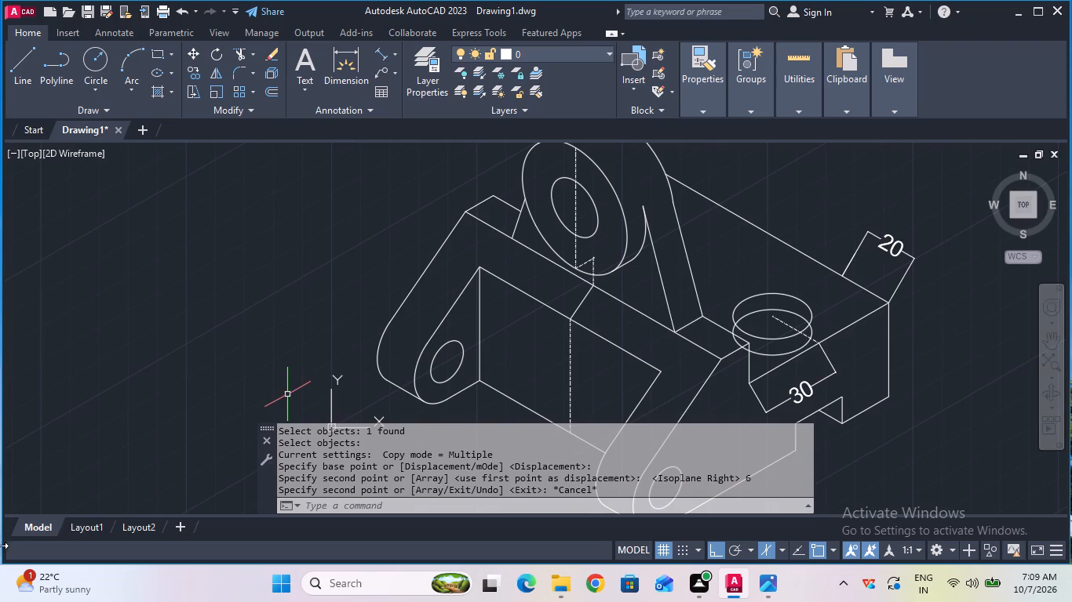
# Trim the parts of the lower isocircle outside the upper one, leaving only the arc visible inside the hole.
pyautogui.click(239, 53)
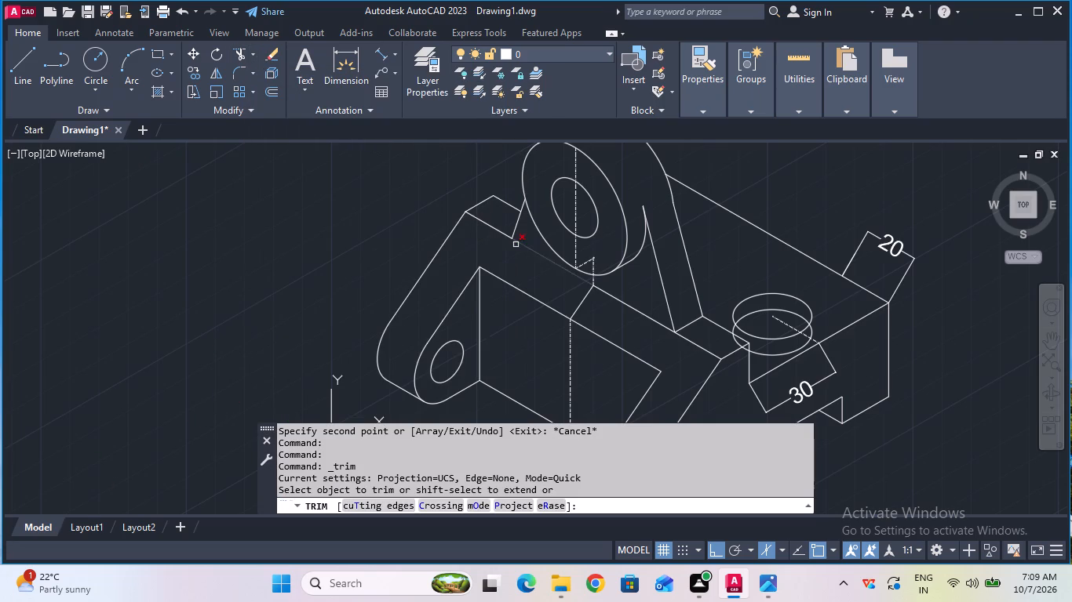
pyautogui.click(768, 356)
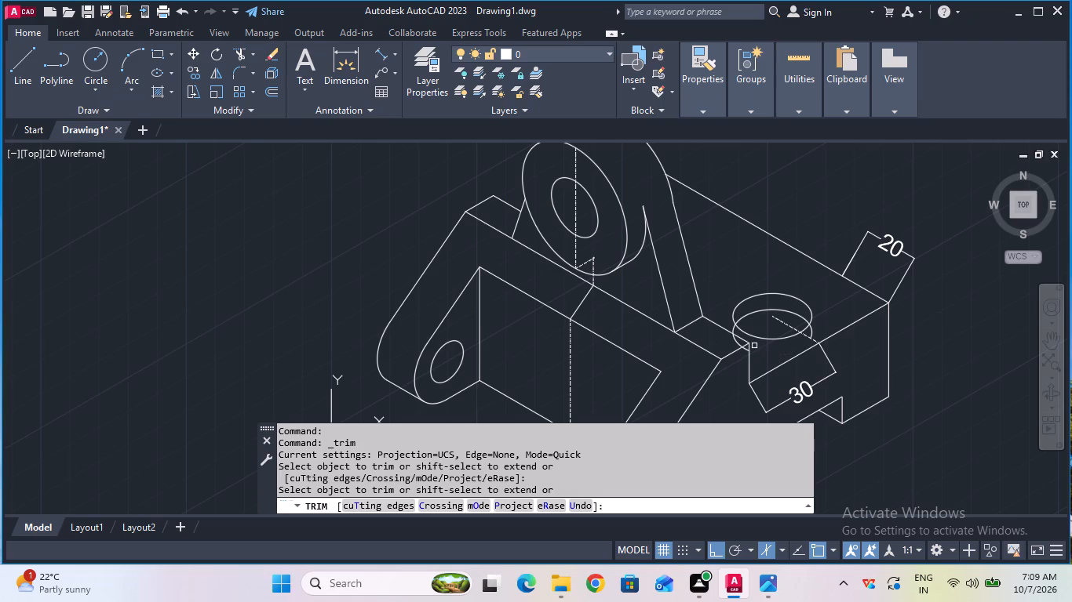
pyautogui.scroll(2, 754, 346)
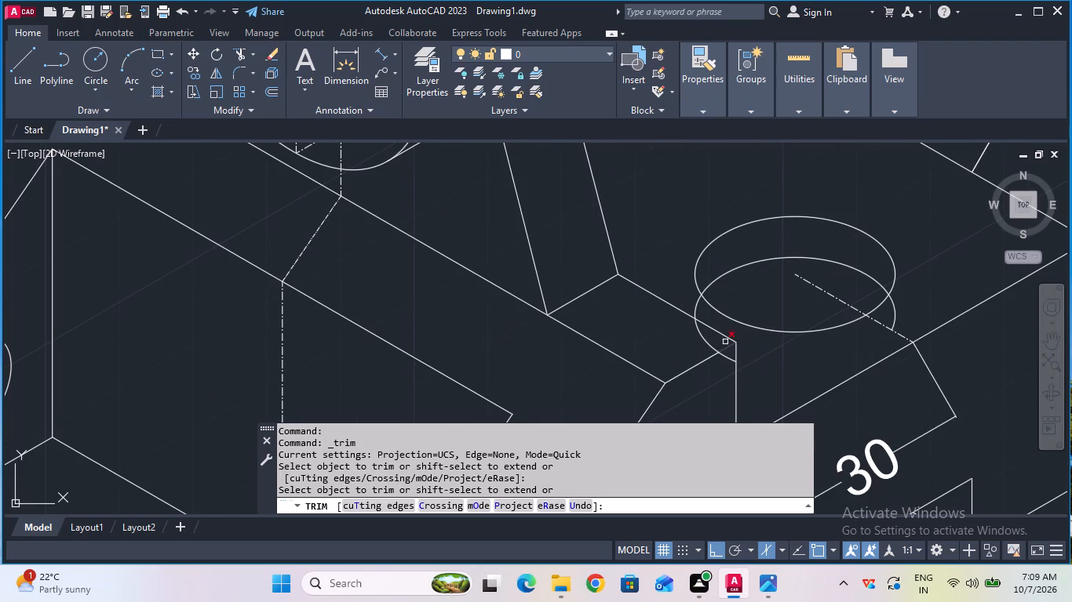
pyautogui.click(706, 339)
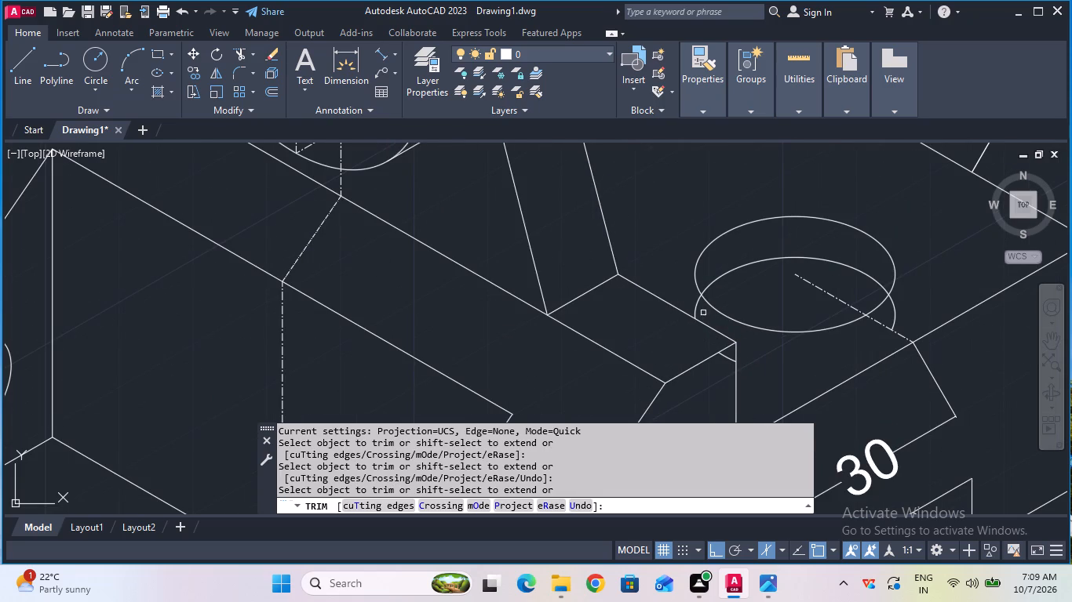
pyautogui.click(697, 305)
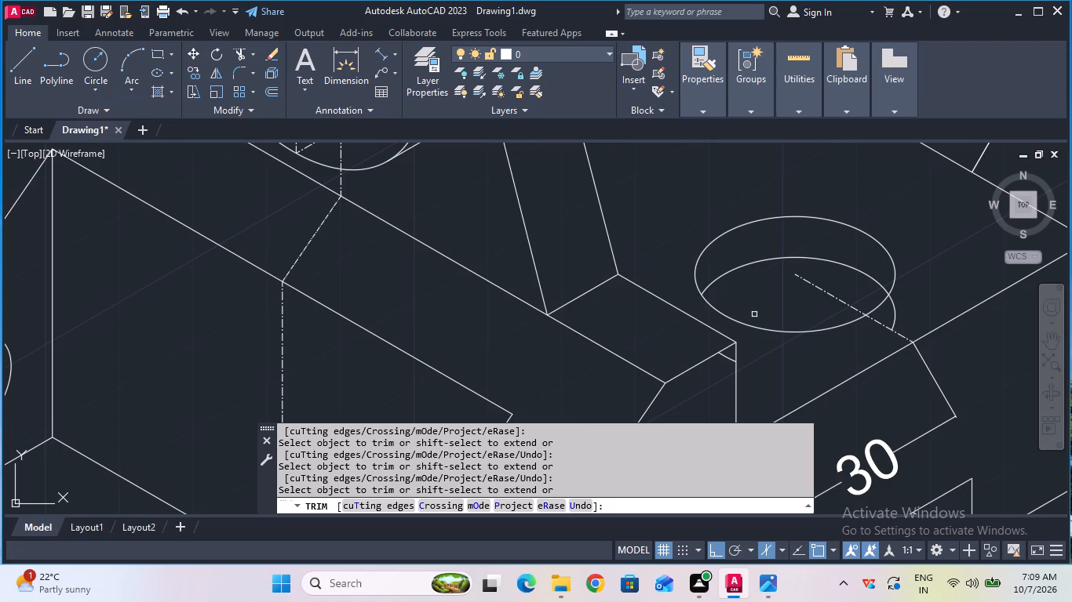
pyautogui.click(894, 312)
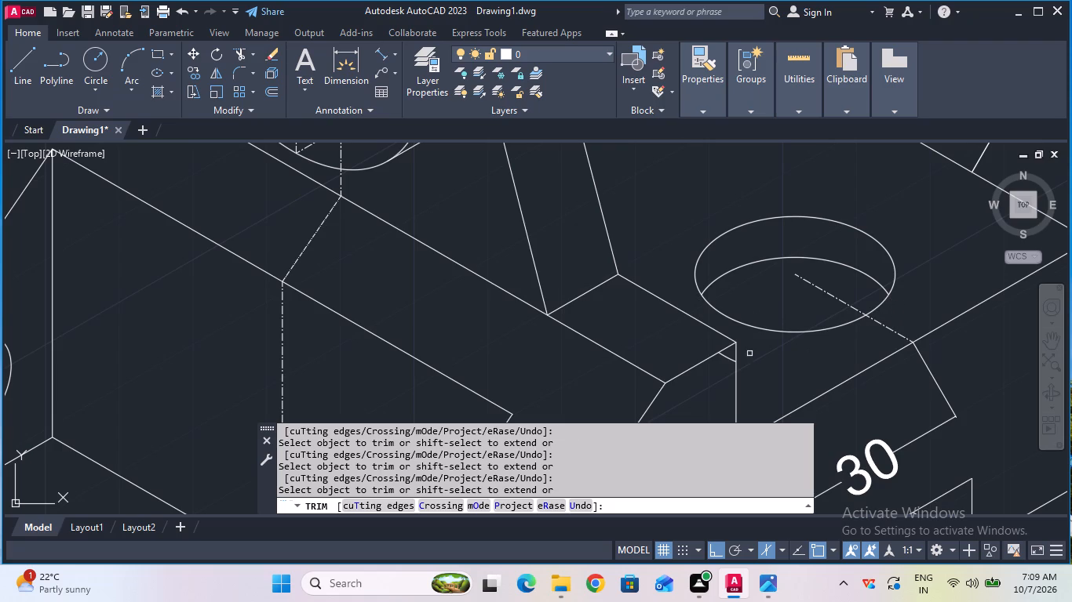
pyautogui.click(731, 359)
pyautogui.press('Escape')
# Erase the 20 mm centre line at the base hole and the 20 mm dimension on the base's rear top edge.
pyautogui.scroll(-2, 754, 360)
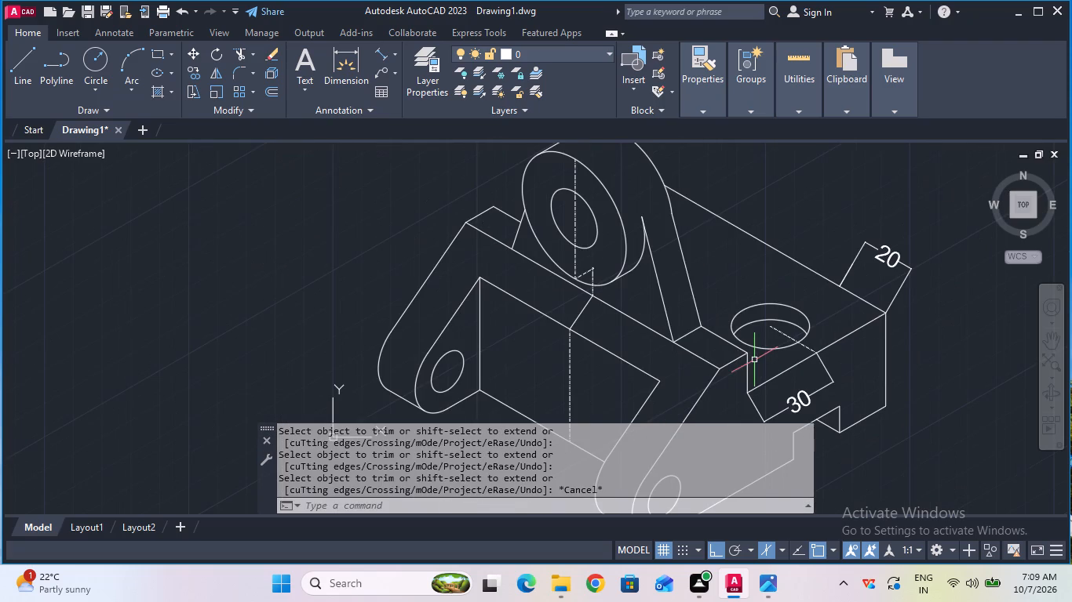
pyautogui.click(787, 335)
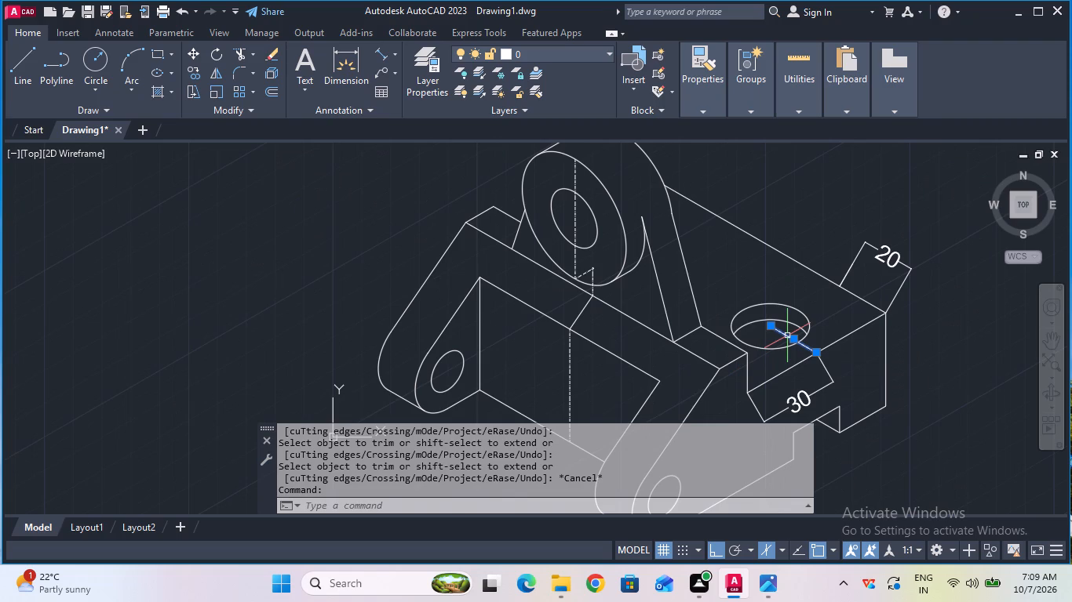
pyautogui.press('Delete')
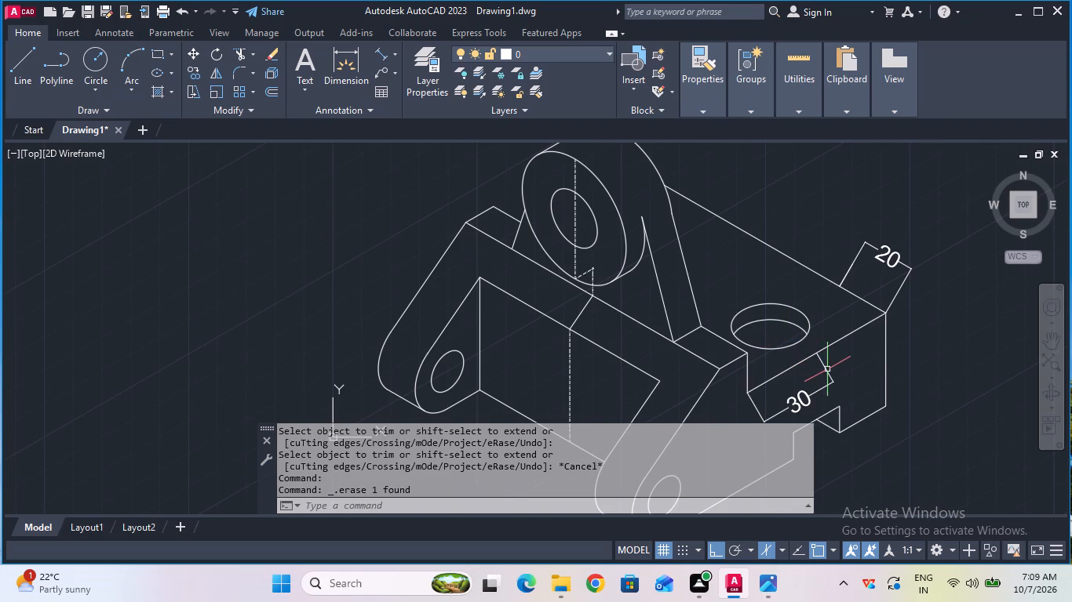
pyautogui.click(892, 259)
pyautogui.press('Delete')
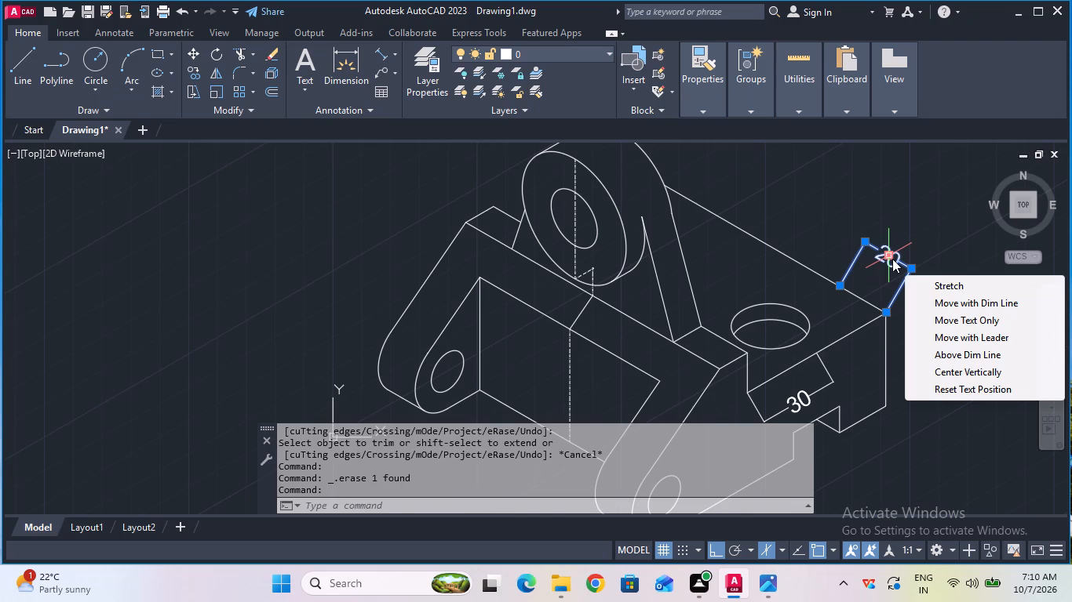
pyautogui.press('Delete')
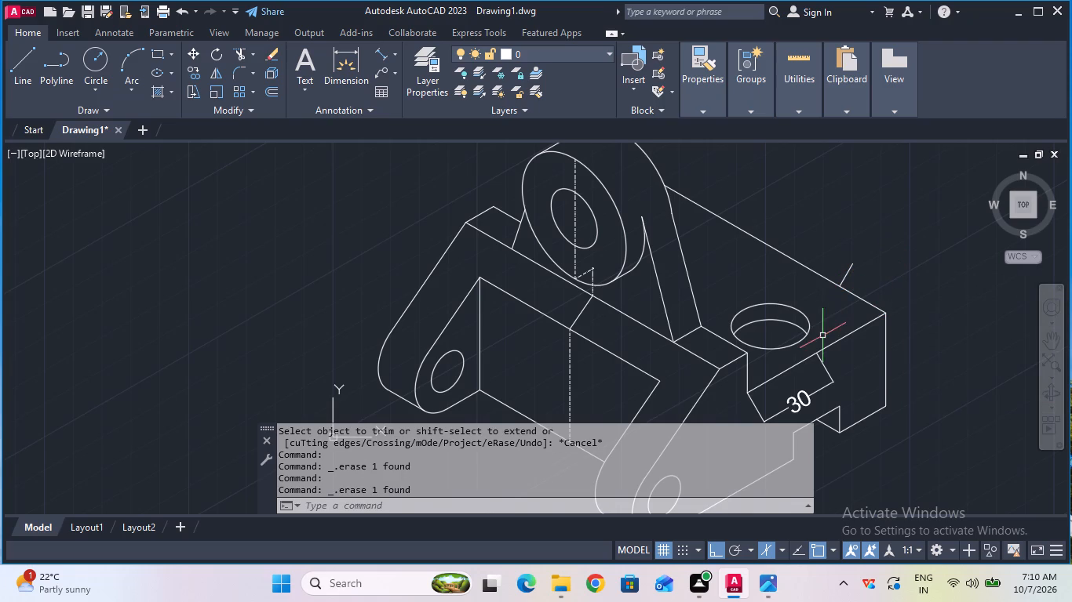
# Erase the short leftover line at the base's rear top edge and the 30 mm dimension on the base's front face.
pyautogui.click(846, 272)
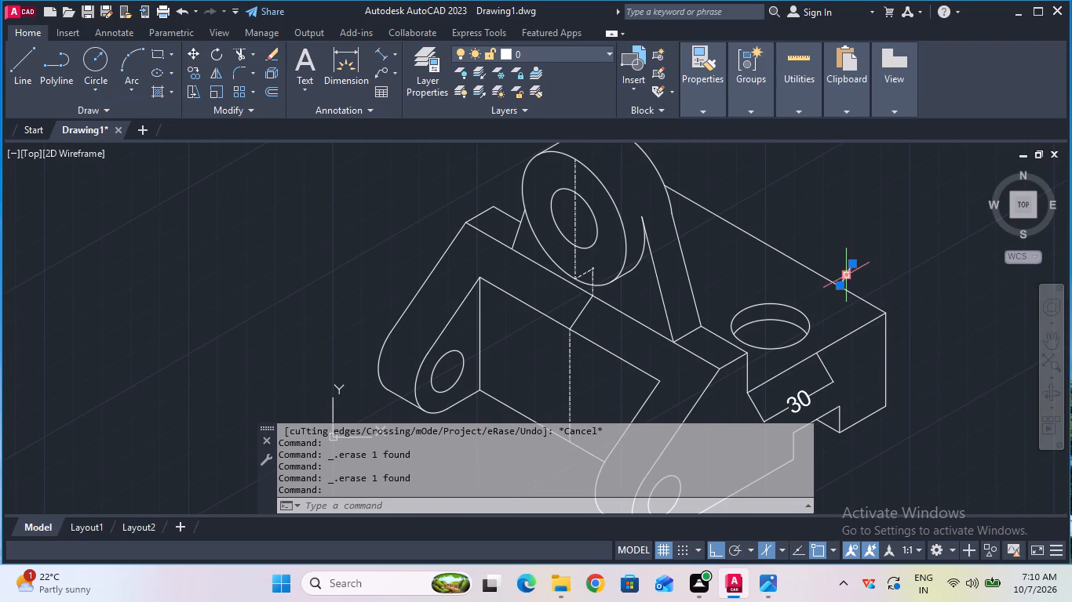
pyautogui.press('Delete')
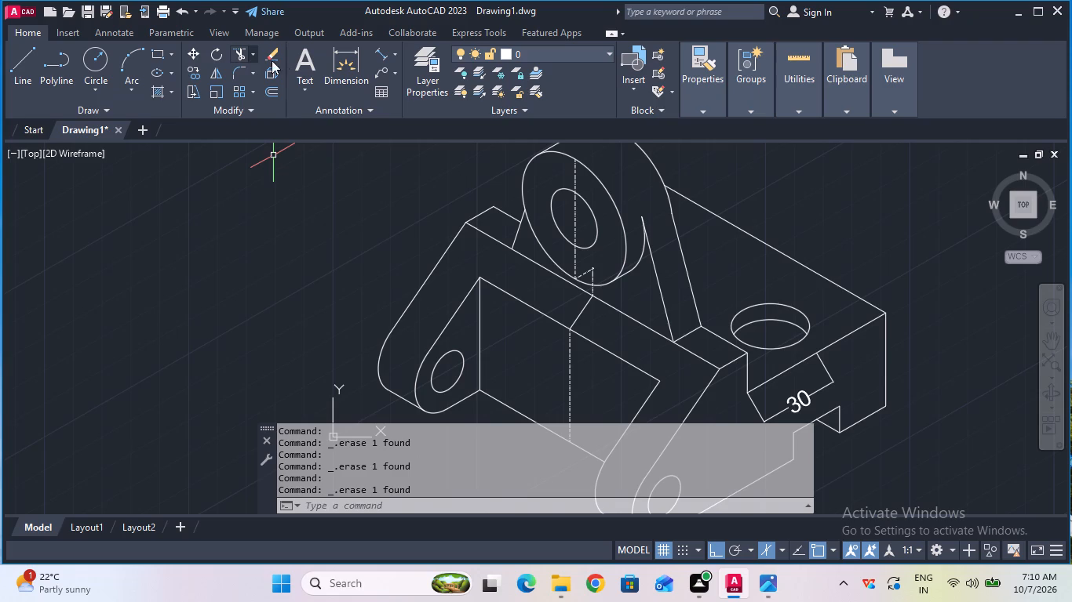
pyautogui.click(280, 60)
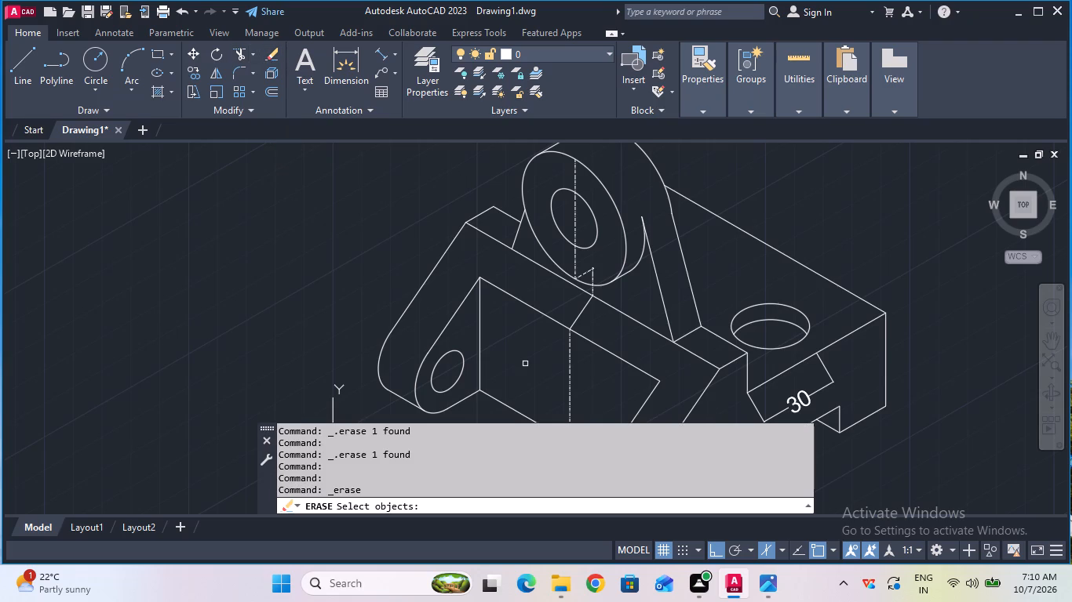
pyautogui.click(782, 409)
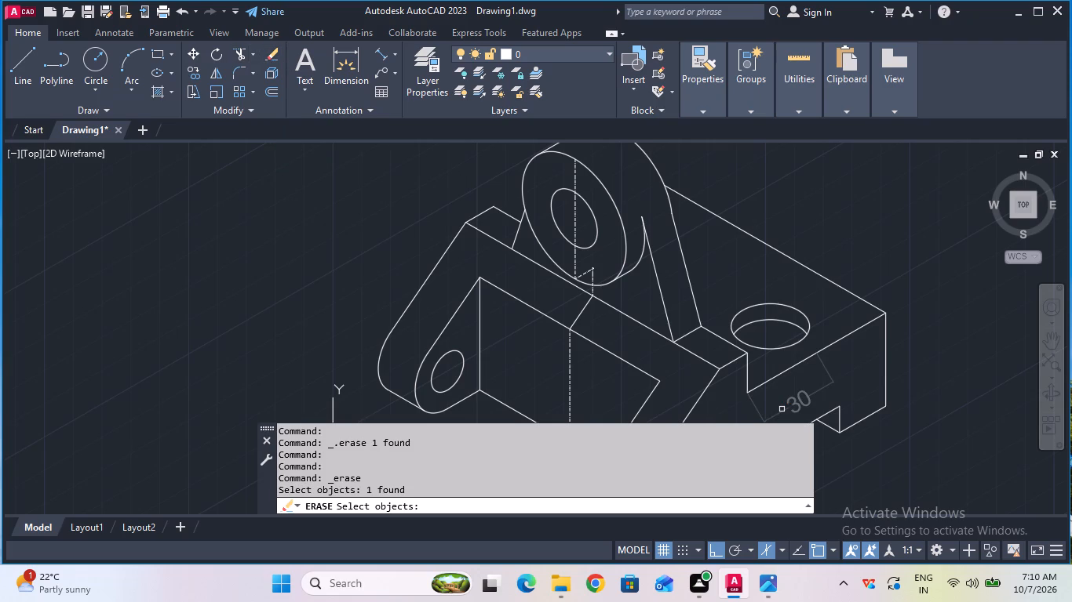
pyautogui.press('Return')
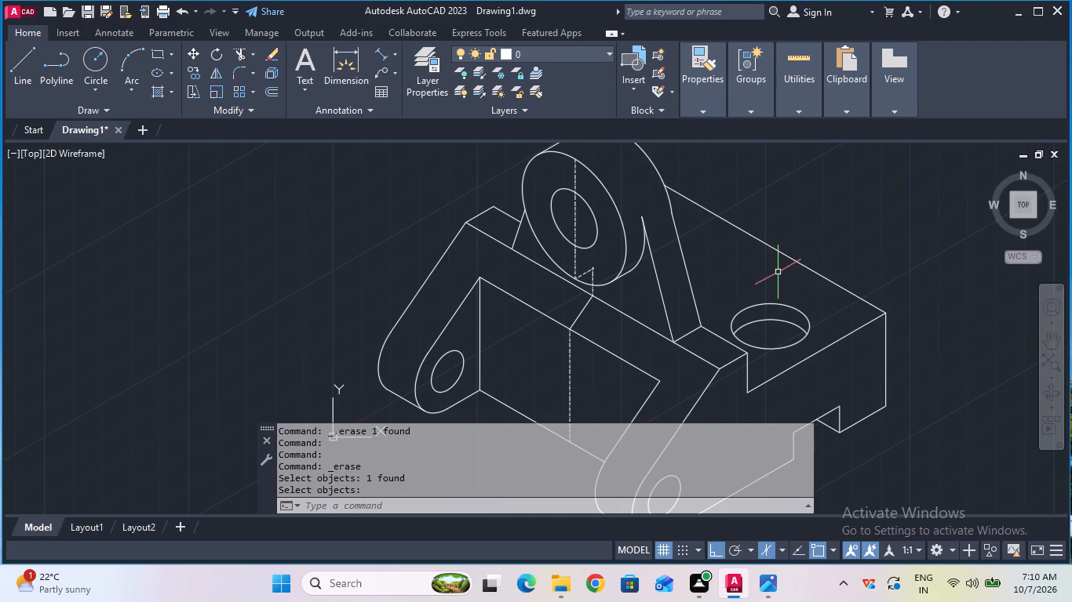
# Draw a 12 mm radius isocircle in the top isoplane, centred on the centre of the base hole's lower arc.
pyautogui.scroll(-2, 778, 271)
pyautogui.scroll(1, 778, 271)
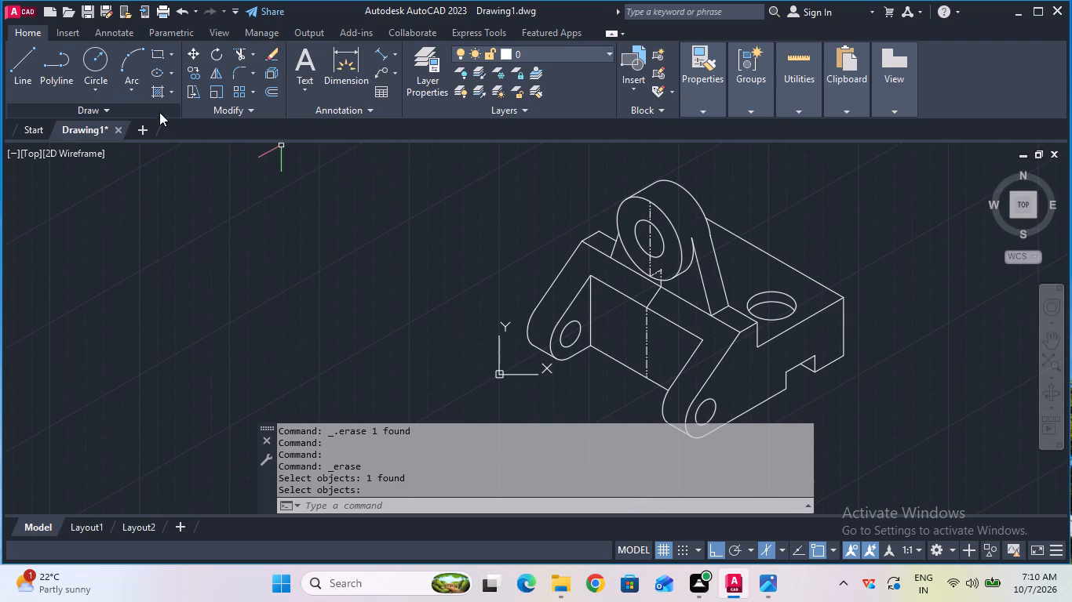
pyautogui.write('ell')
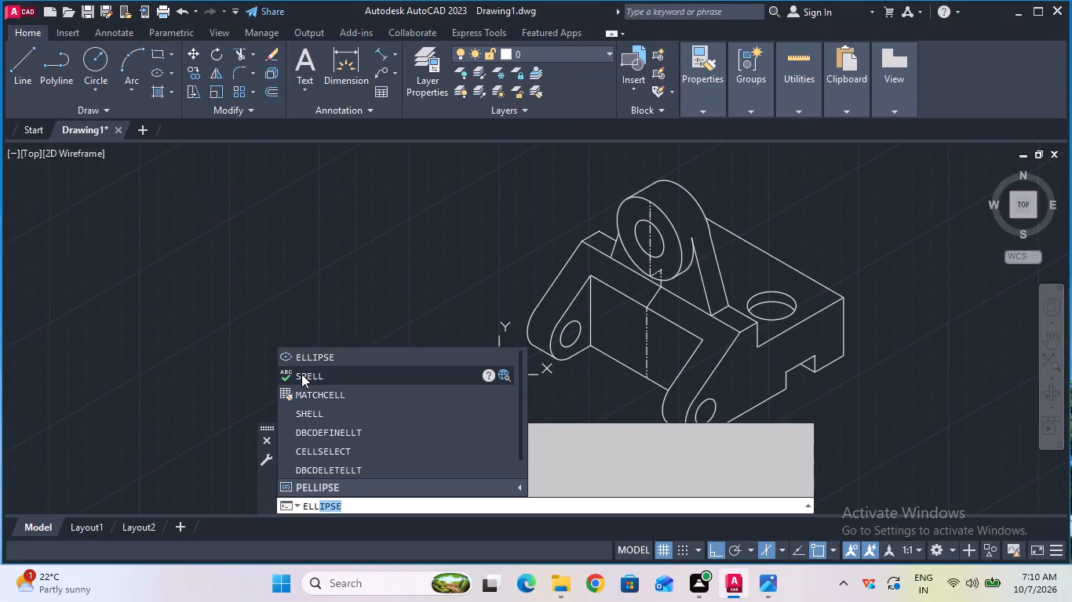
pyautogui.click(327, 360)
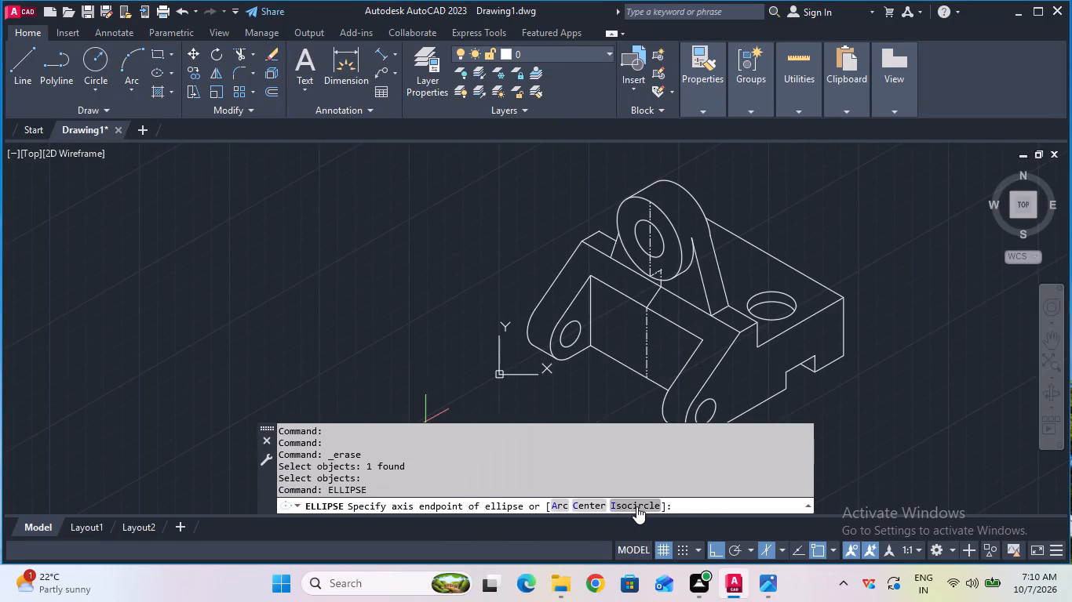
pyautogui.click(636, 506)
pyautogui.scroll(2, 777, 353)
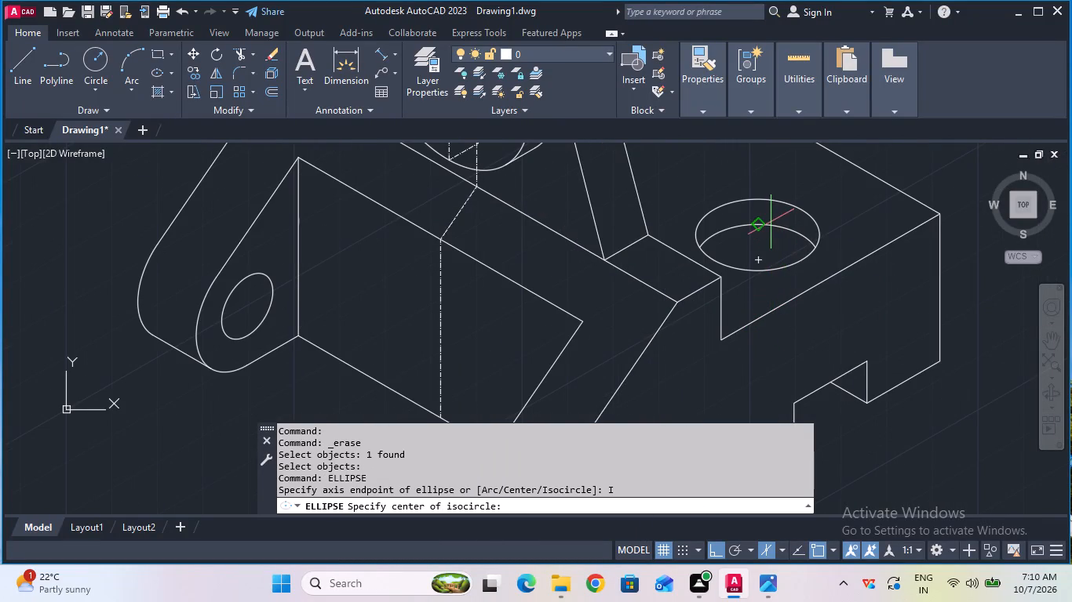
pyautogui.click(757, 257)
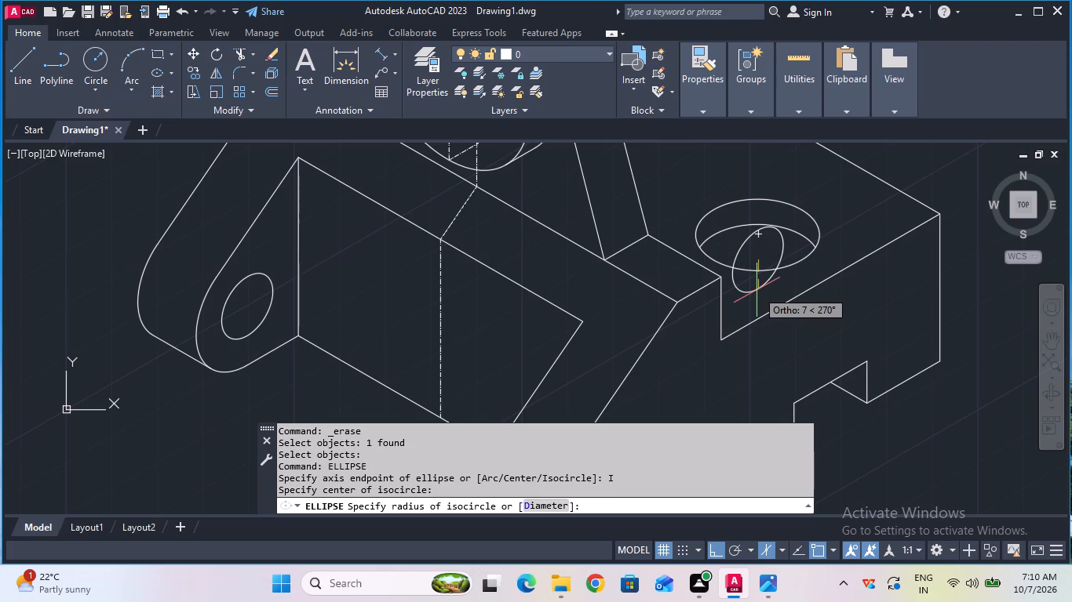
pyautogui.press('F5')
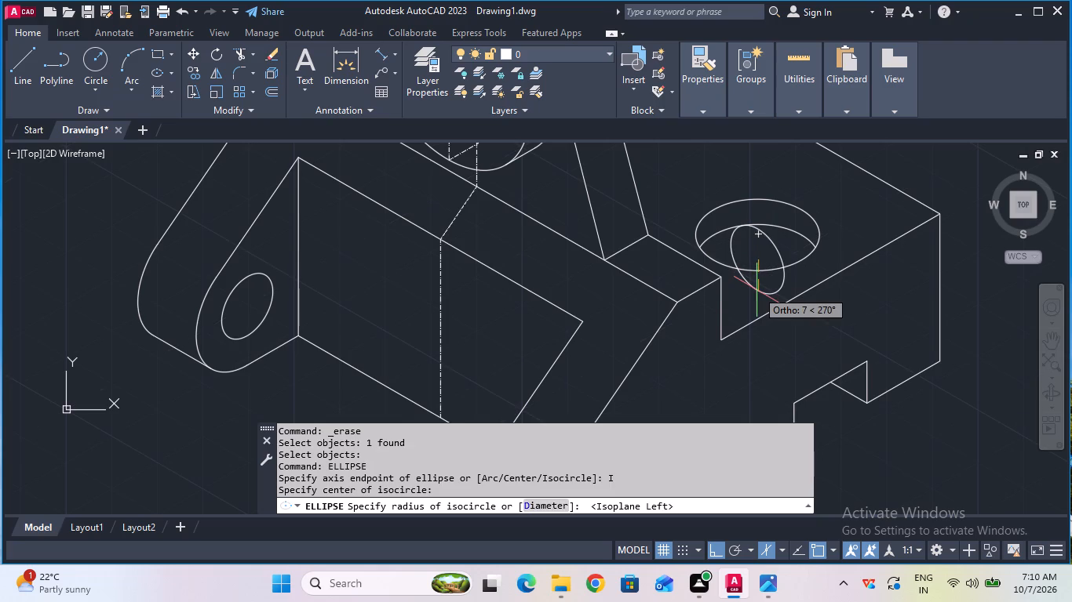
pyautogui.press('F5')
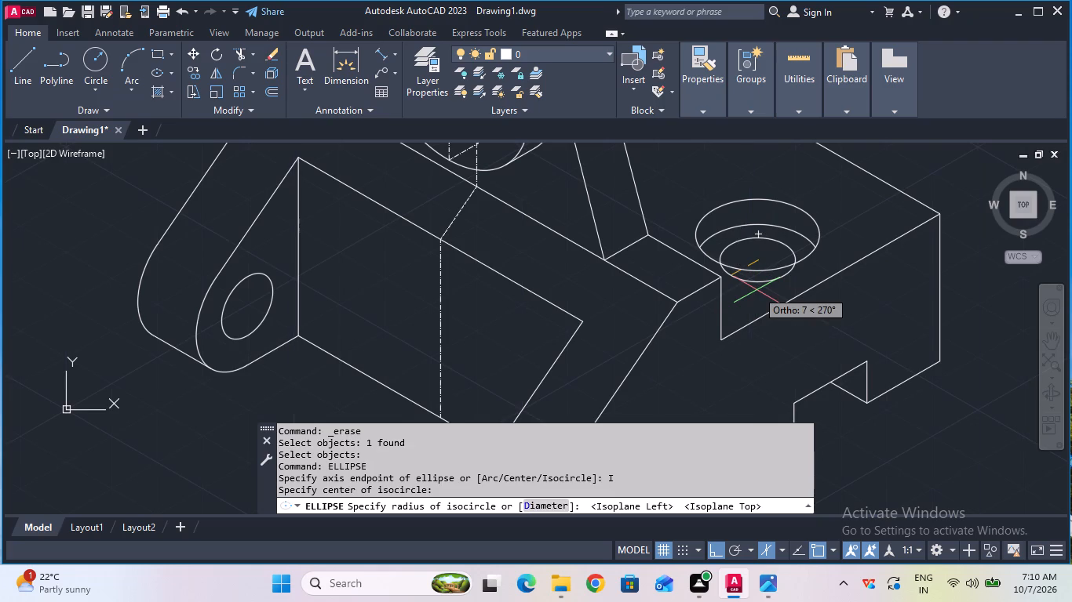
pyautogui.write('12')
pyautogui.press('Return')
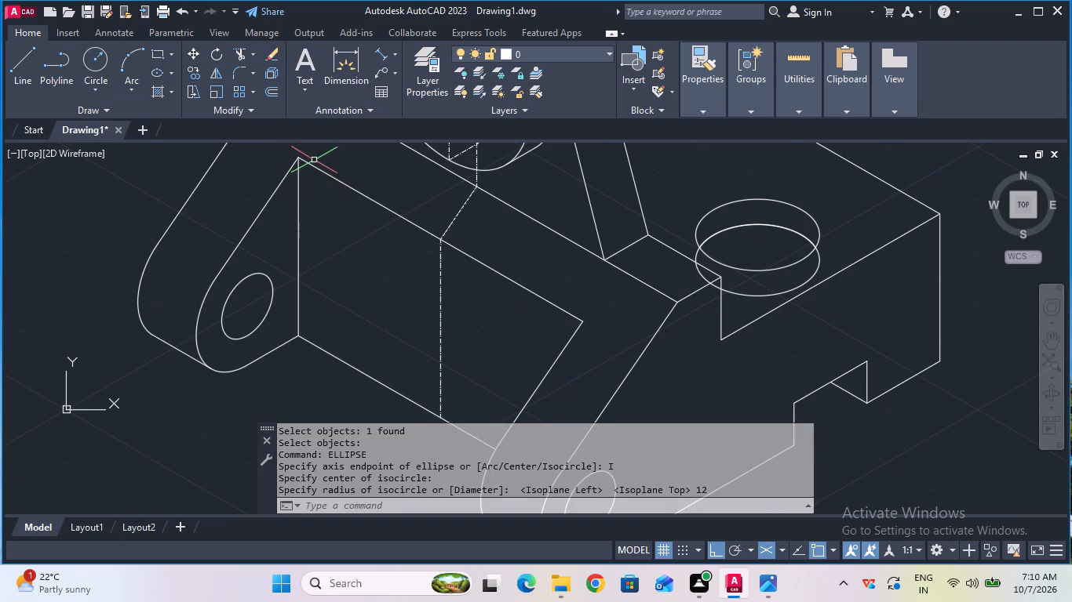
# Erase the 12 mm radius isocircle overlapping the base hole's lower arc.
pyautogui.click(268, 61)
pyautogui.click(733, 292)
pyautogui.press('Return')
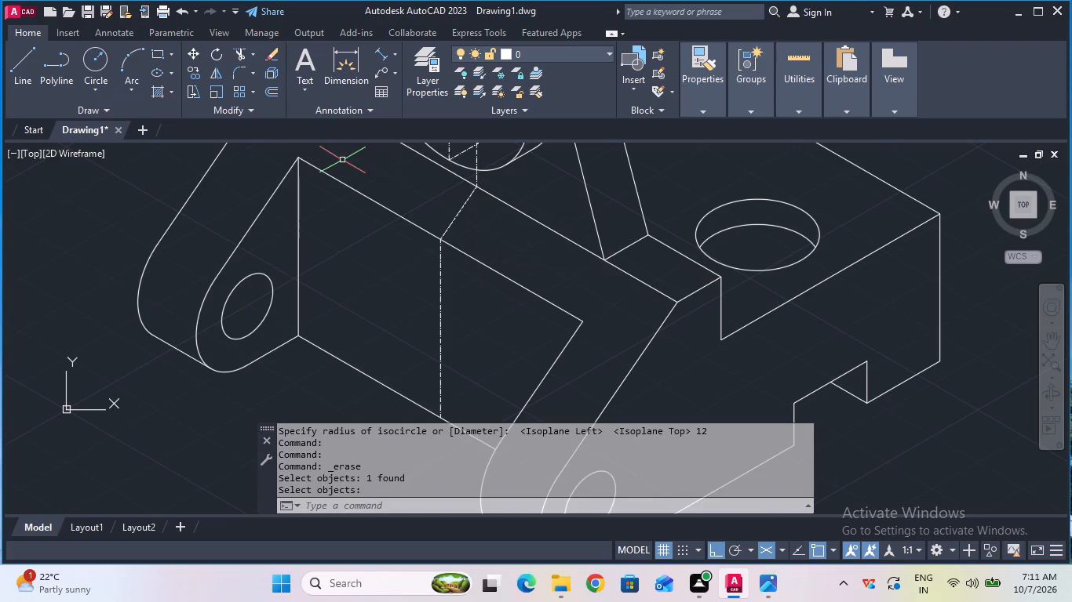
# Draw a 6 mm radius isocircle in the top isoplane, centred on the centre of the base hole's lower arc.
pyautogui.write('ell')
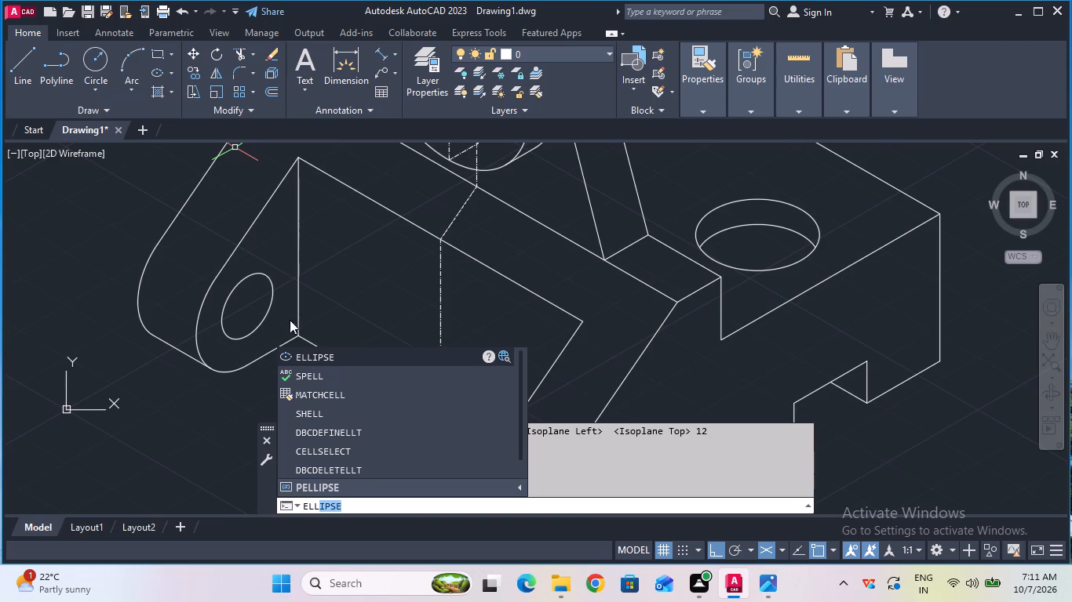
pyautogui.click(314, 359)
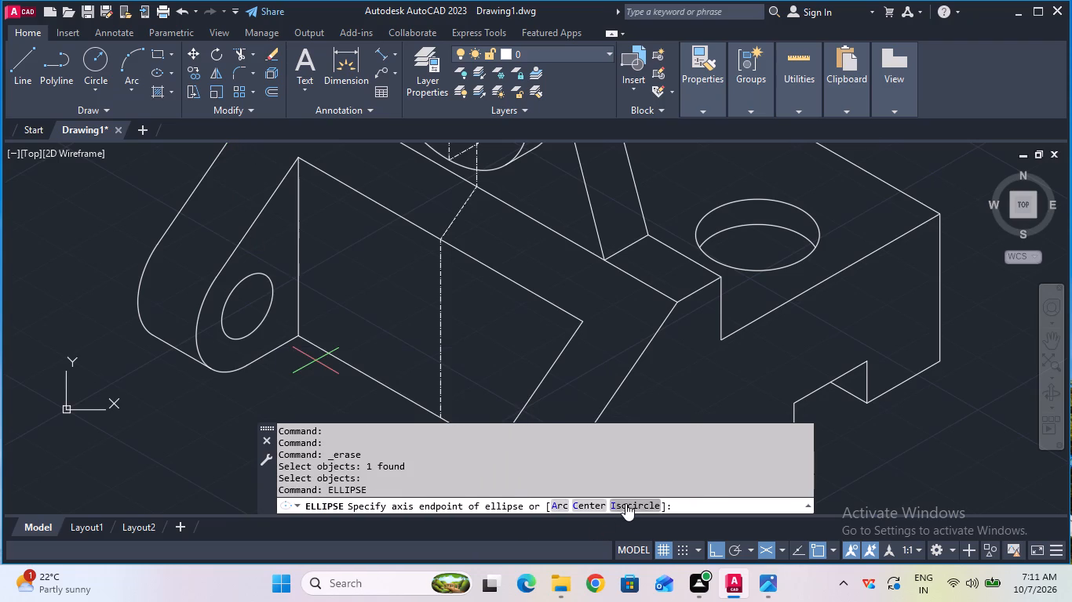
pyautogui.click(625, 503)
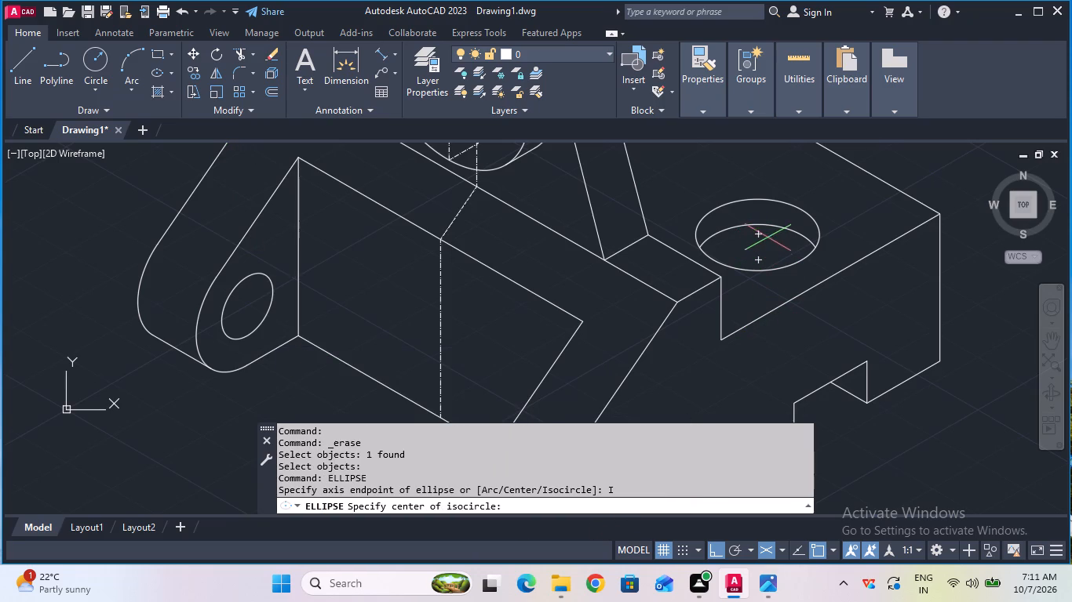
pyautogui.click(757, 263)
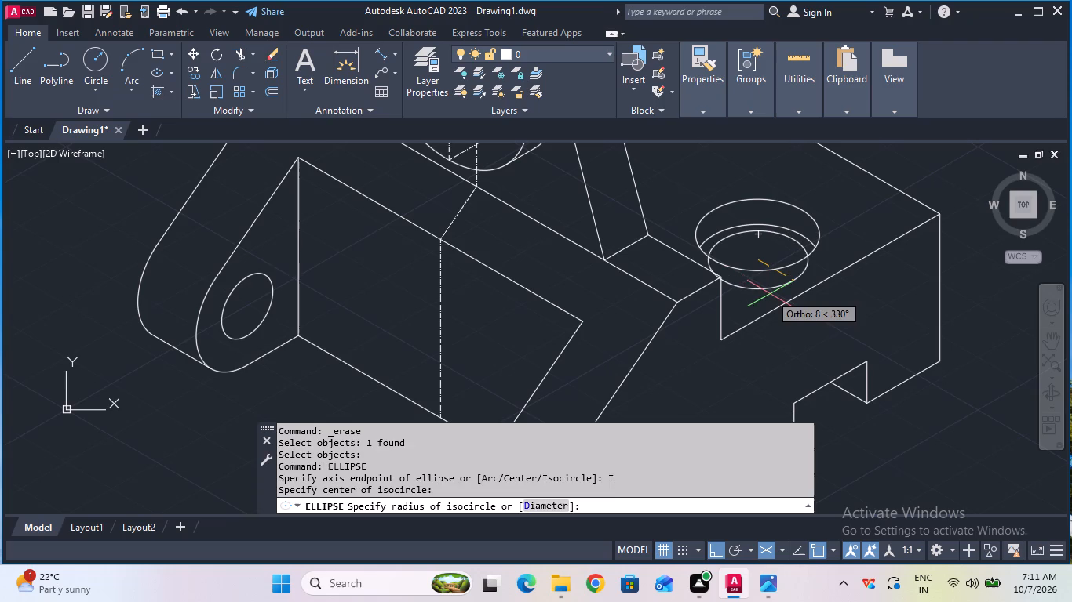
pyautogui.press('6')
pyautogui.press('Return')
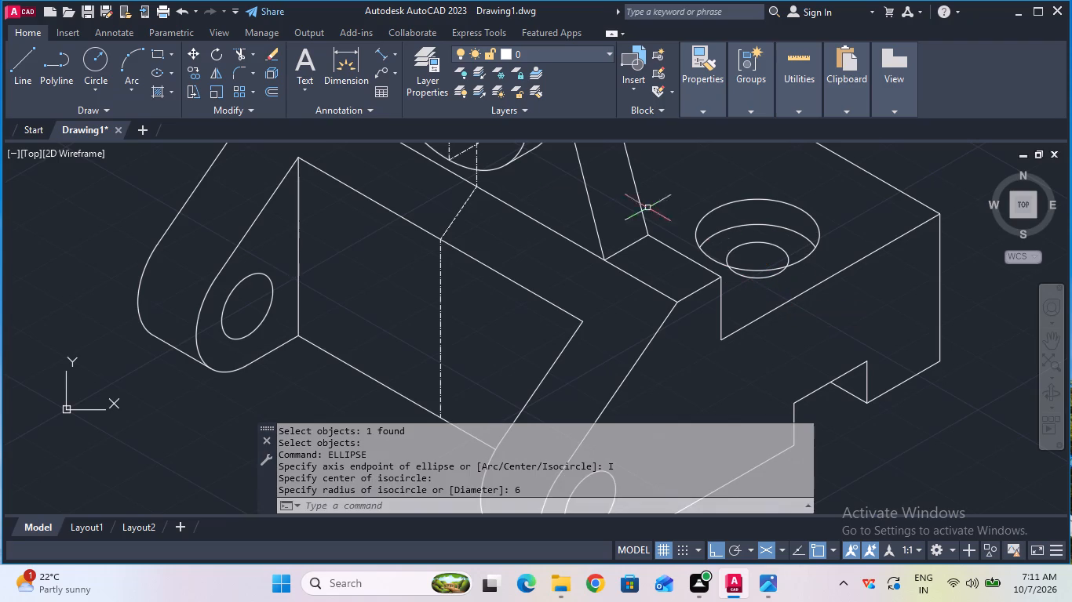
# Trim the part of the 6 mm radius isocircle that extends beyond the hole's upper isocircle.
pyautogui.click(242, 57)
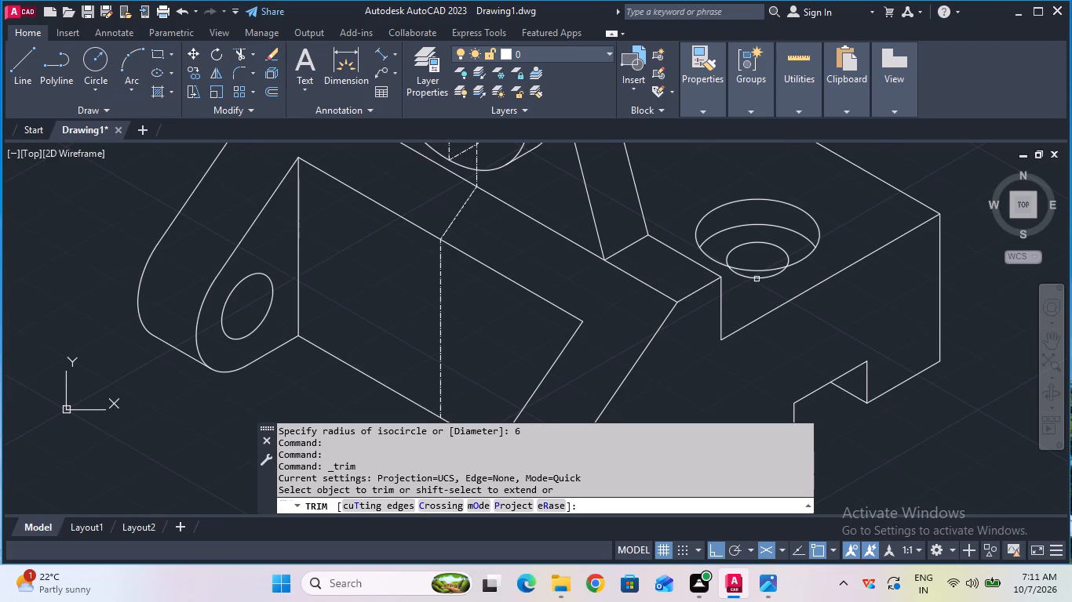
pyautogui.click(759, 276)
pyautogui.press('Escape')
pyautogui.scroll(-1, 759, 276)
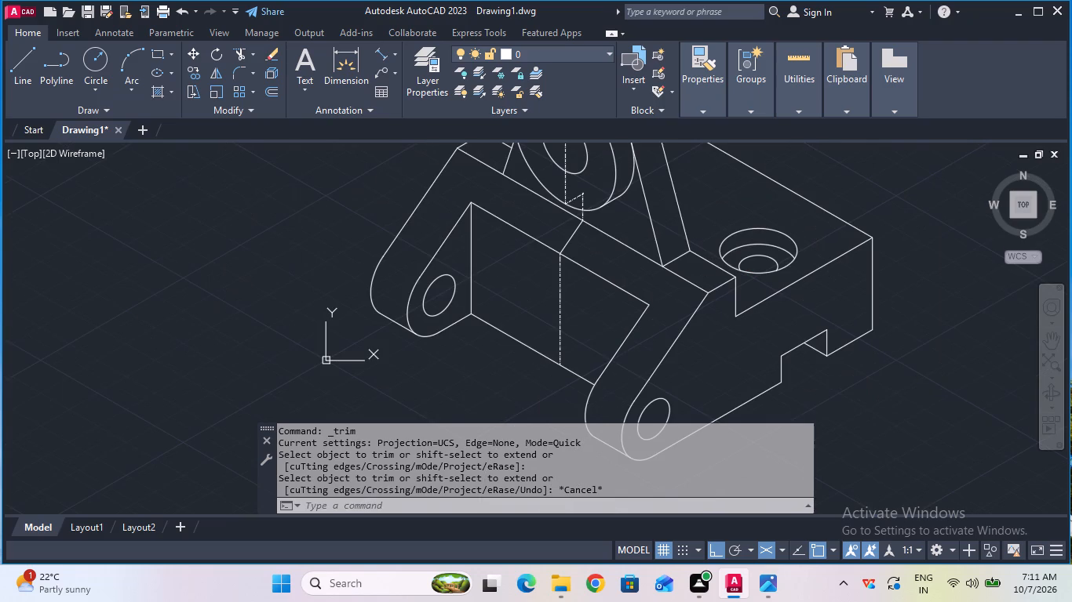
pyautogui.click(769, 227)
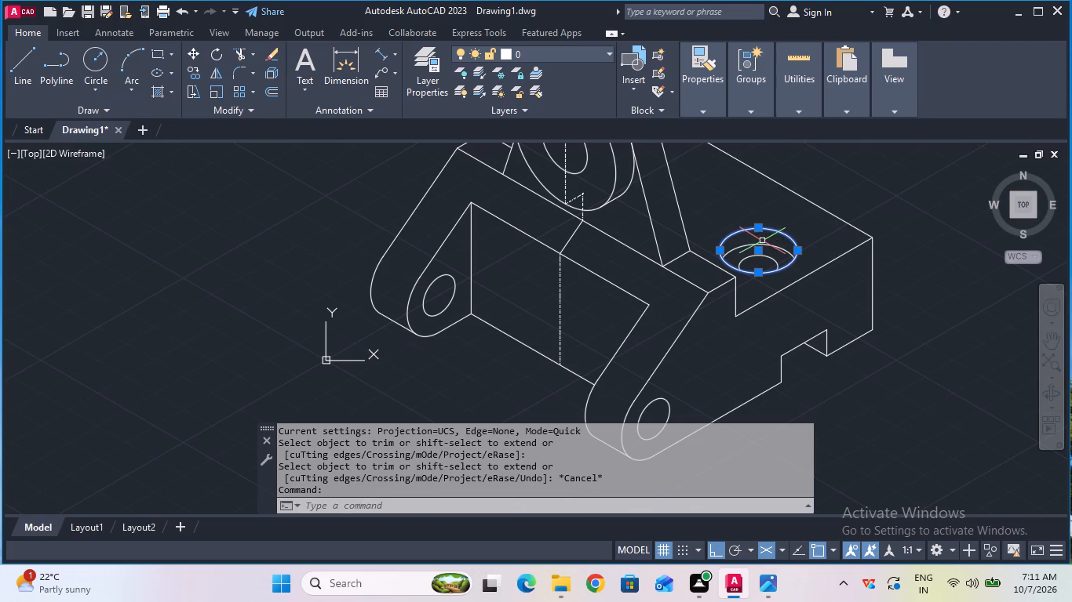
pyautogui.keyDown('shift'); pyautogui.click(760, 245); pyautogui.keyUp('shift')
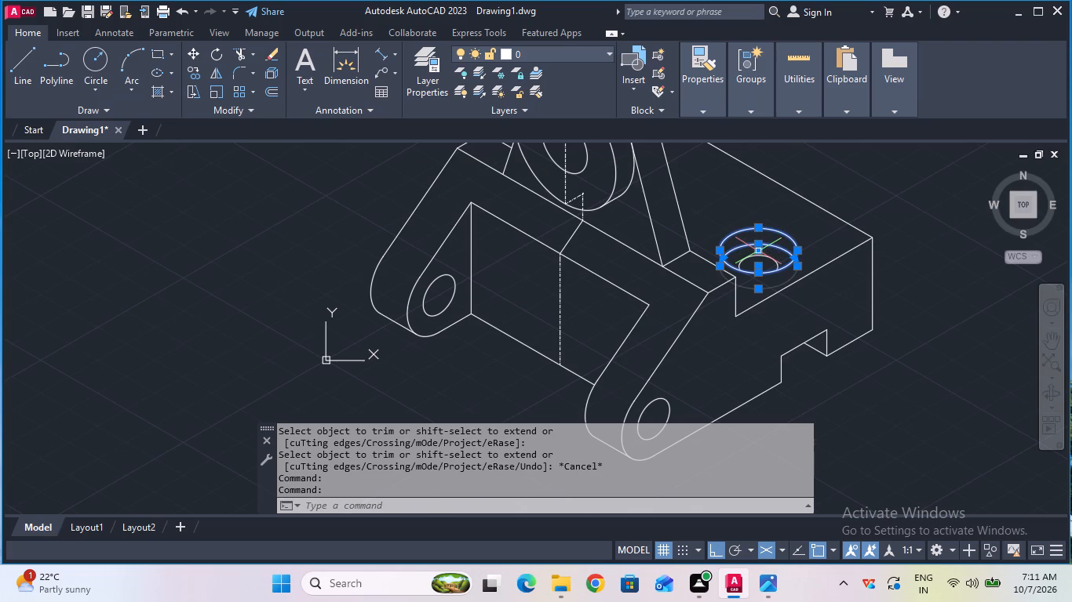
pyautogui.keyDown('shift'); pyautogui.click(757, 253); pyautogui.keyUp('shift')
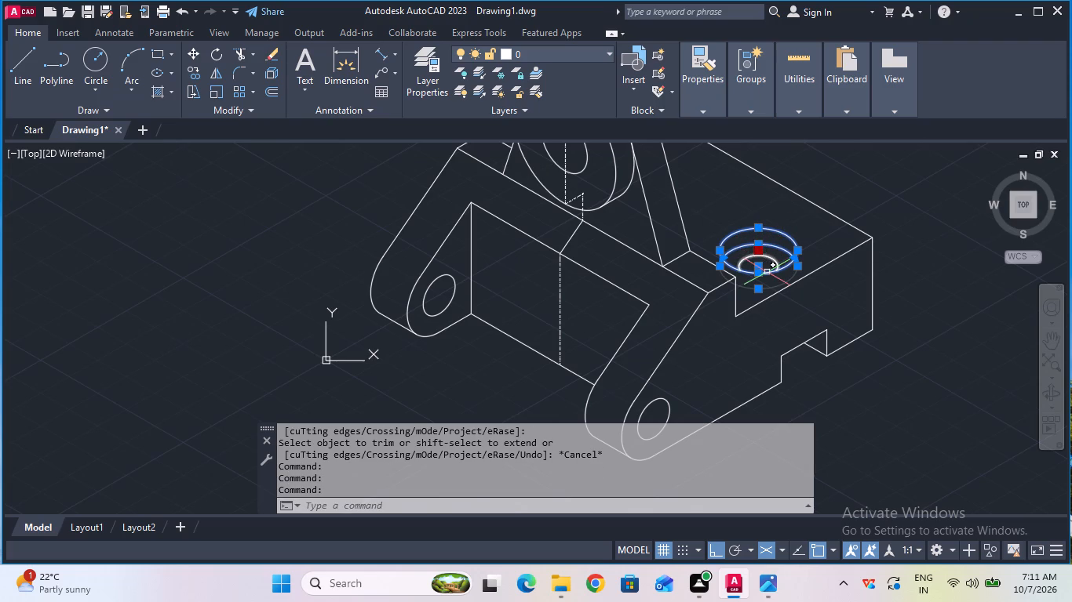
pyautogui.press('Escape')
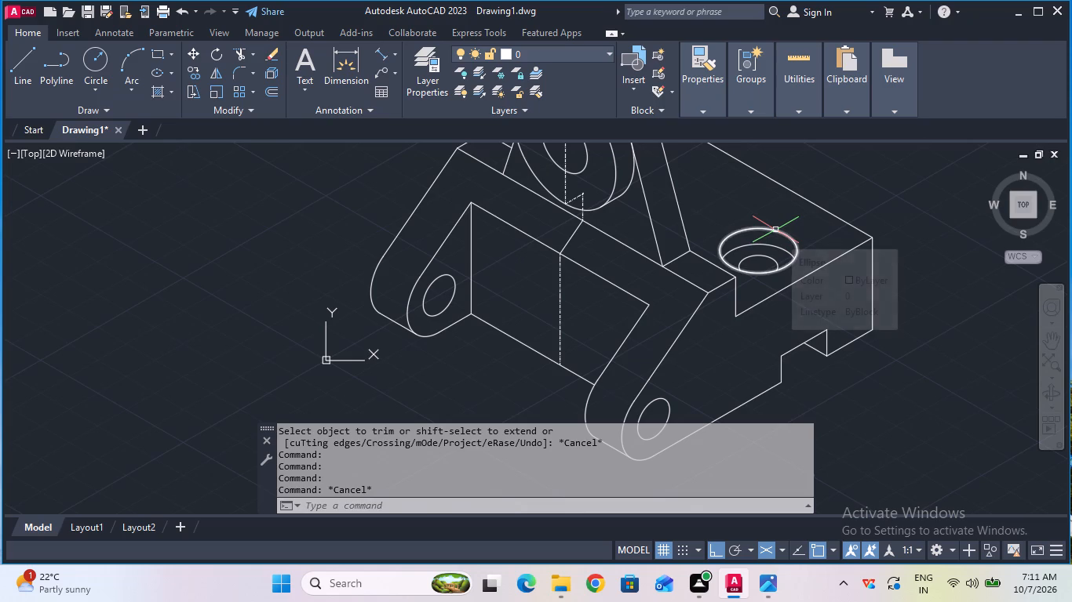
# Copy the base hole's isocircle and its two inner arcs 35 mm along the 150° isometric direction, using the upper isocircle's centre as base point.
pyautogui.click(775, 230)
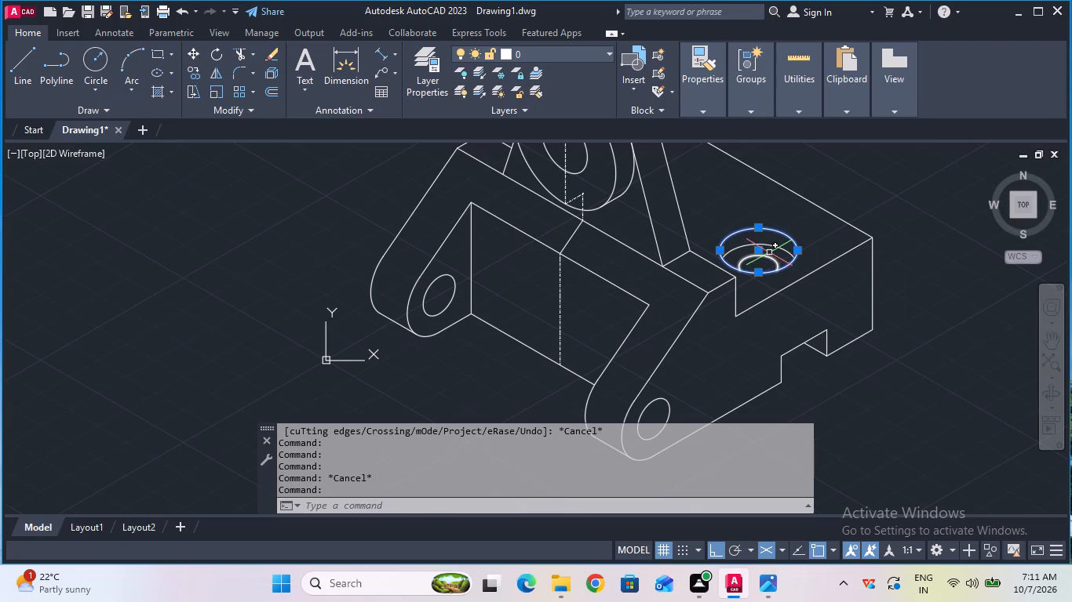
pyautogui.keyDown('shift'); pyautogui.click(771, 245); pyautogui.keyUp('shift')
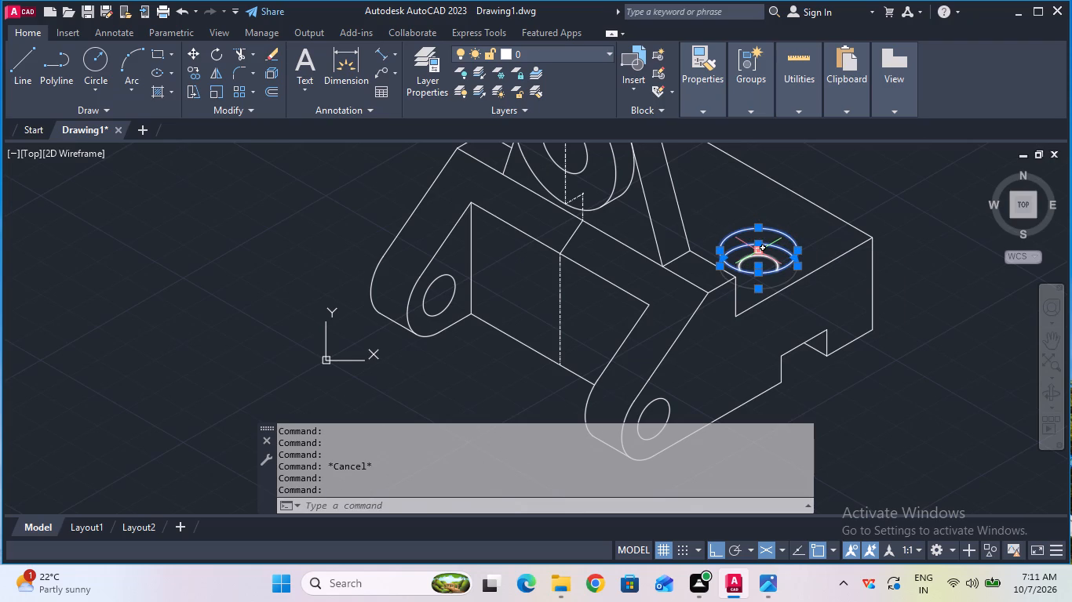
pyautogui.keyDown('shift'); pyautogui.click(764, 256); pyautogui.keyUp('shift')
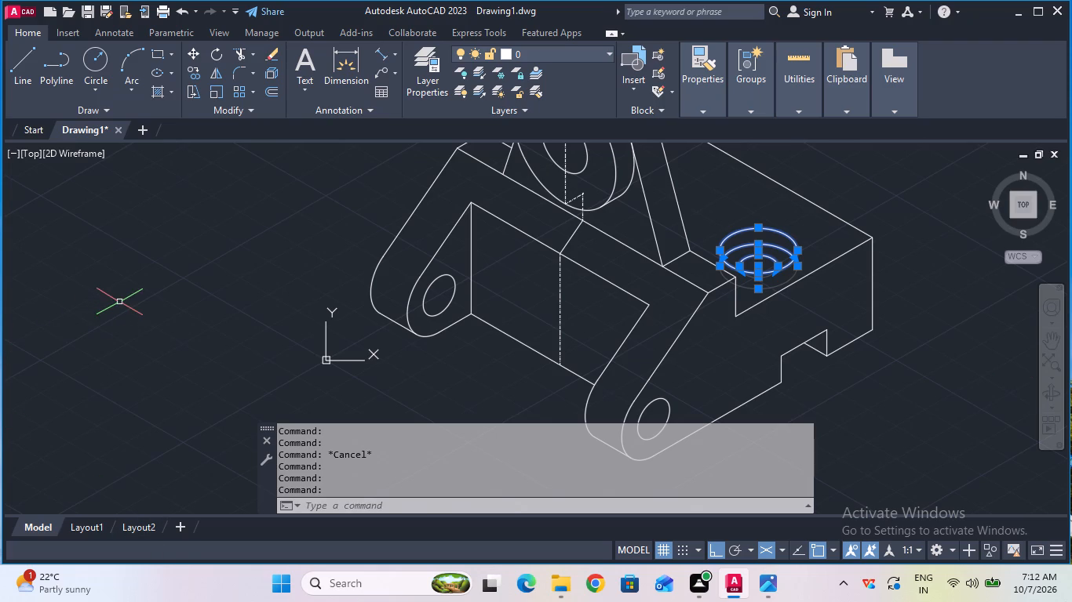
pyautogui.click(192, 74)
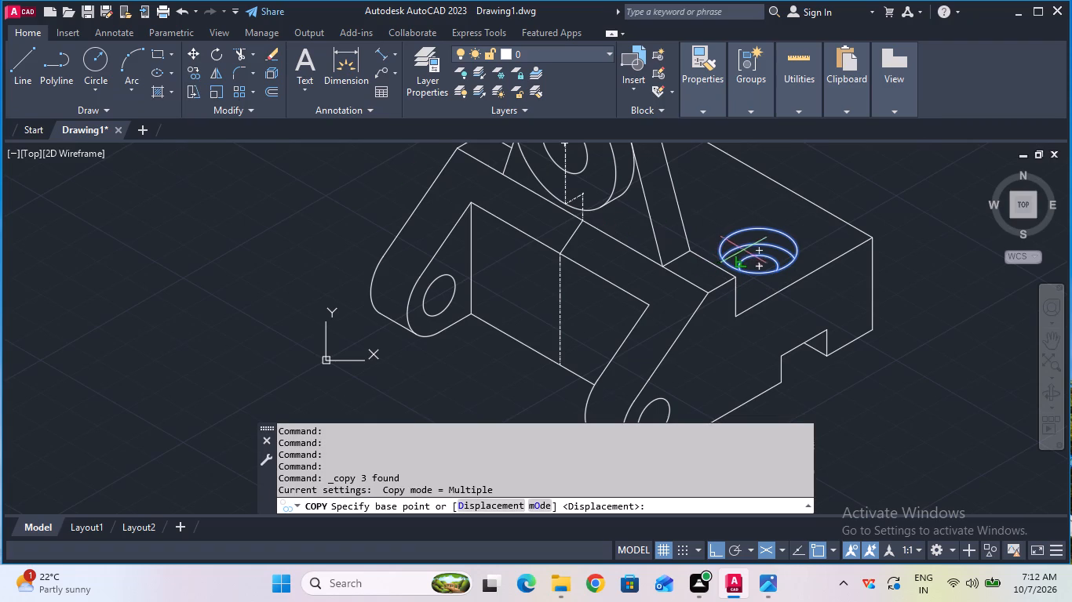
pyautogui.doubleClick(756, 251)
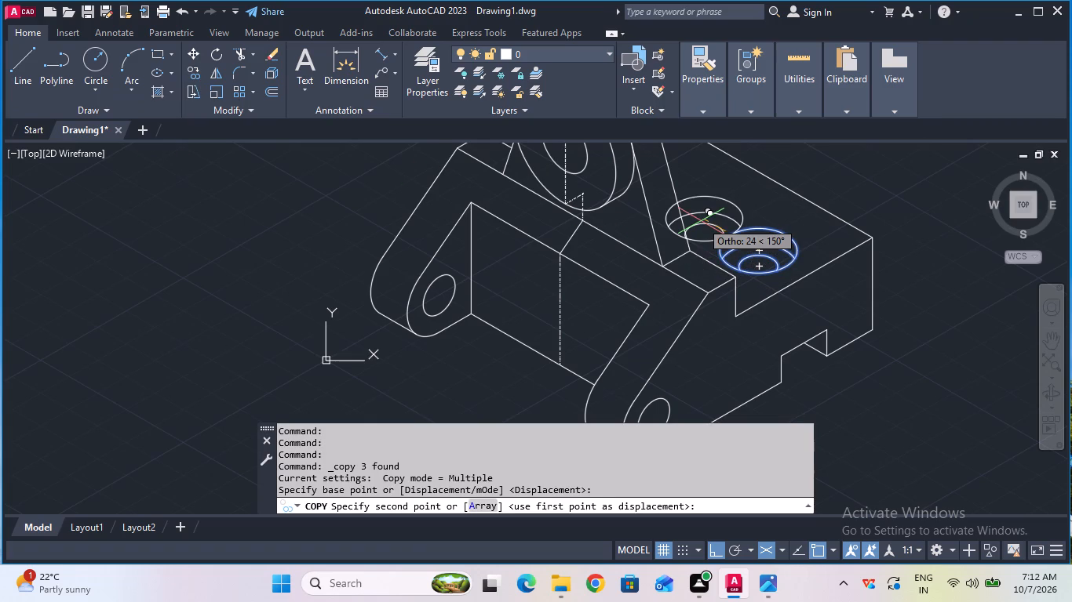
pyautogui.press('3')
pyautogui.press('5')
pyautogui.press('Return')
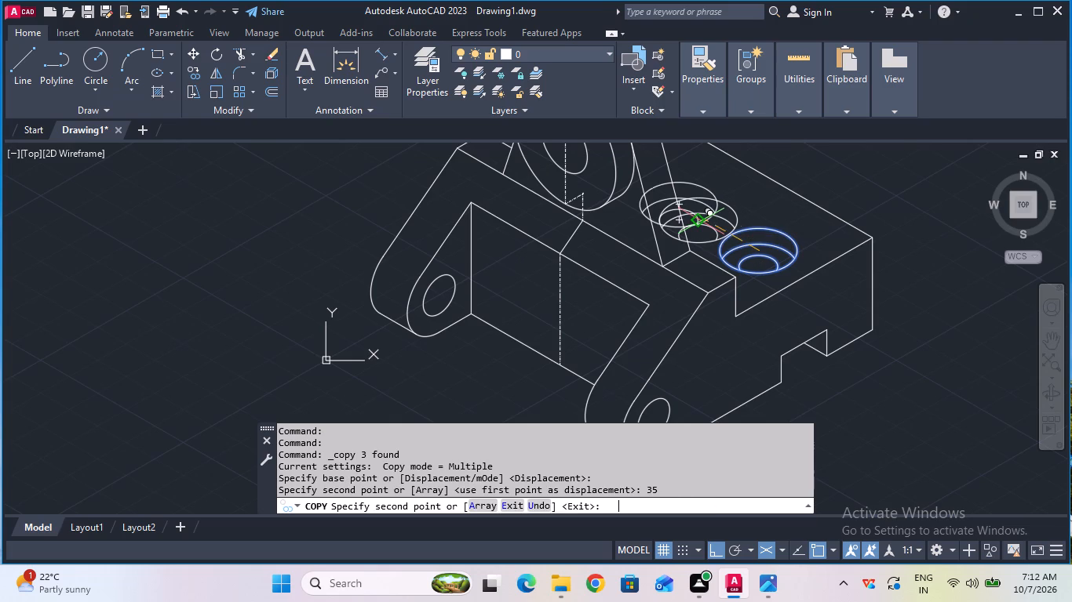
# Trim away the parts of the first counterbored hole's ellipse and inner arcs that lie behind the upright support.
pyautogui.press('Escape')
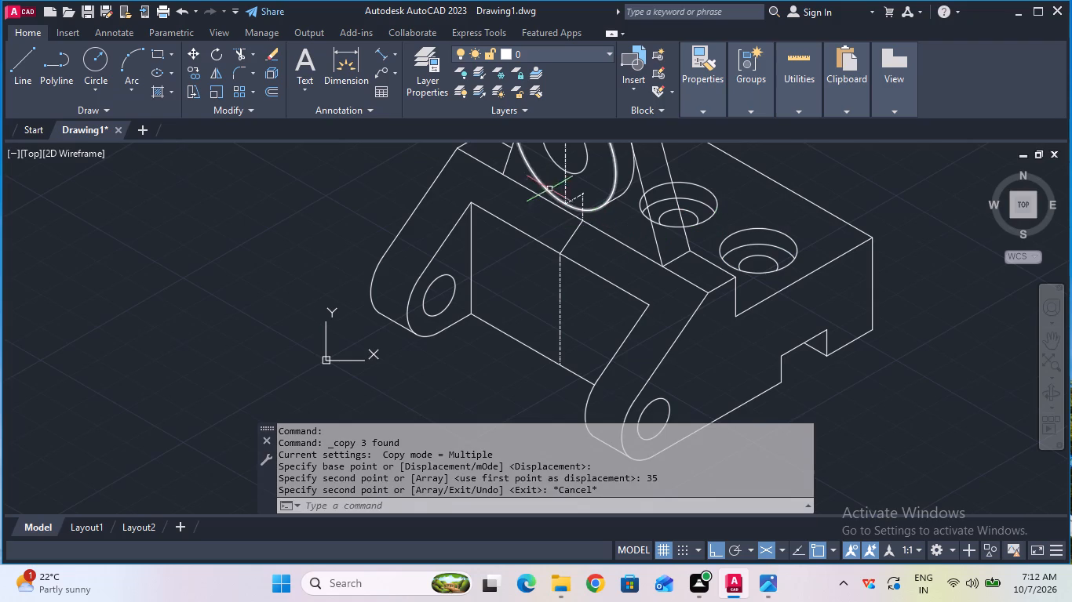
pyautogui.click(234, 49)
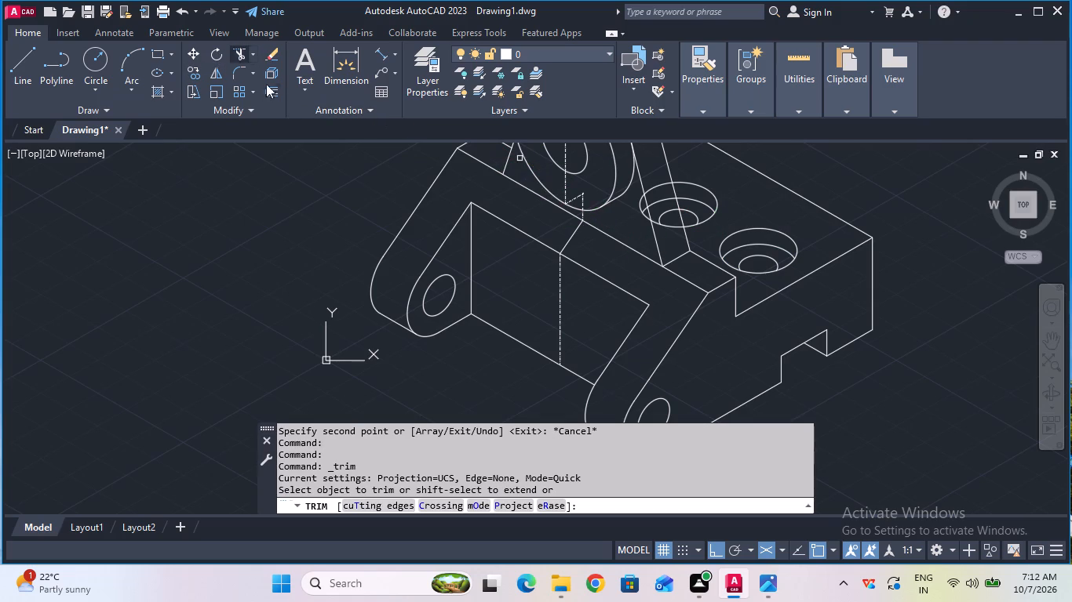
pyautogui.click(640, 204)
pyautogui.click(641, 211)
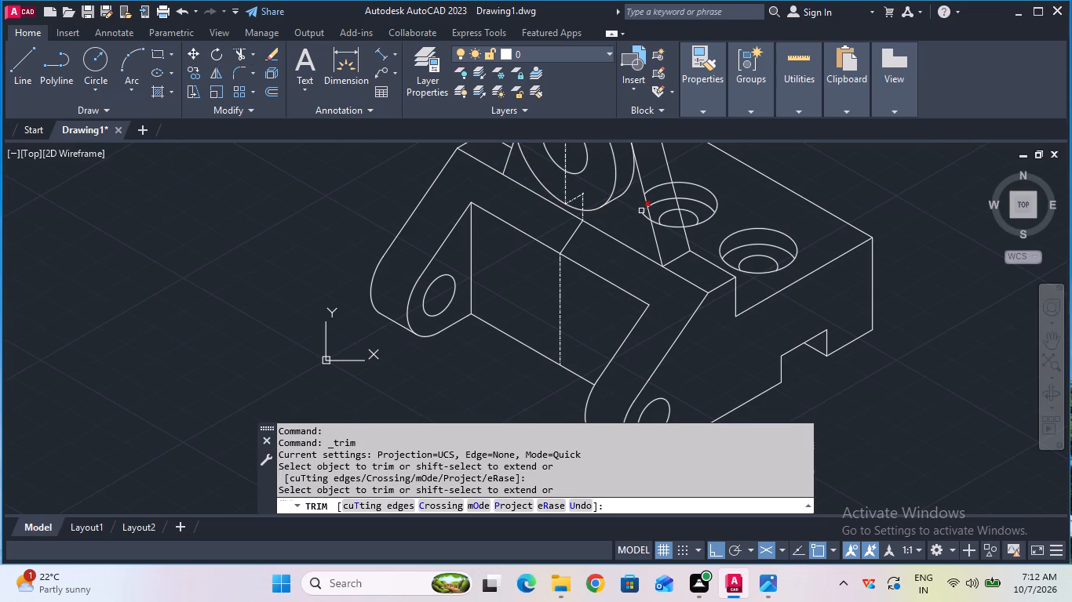
pyautogui.click(649, 221)
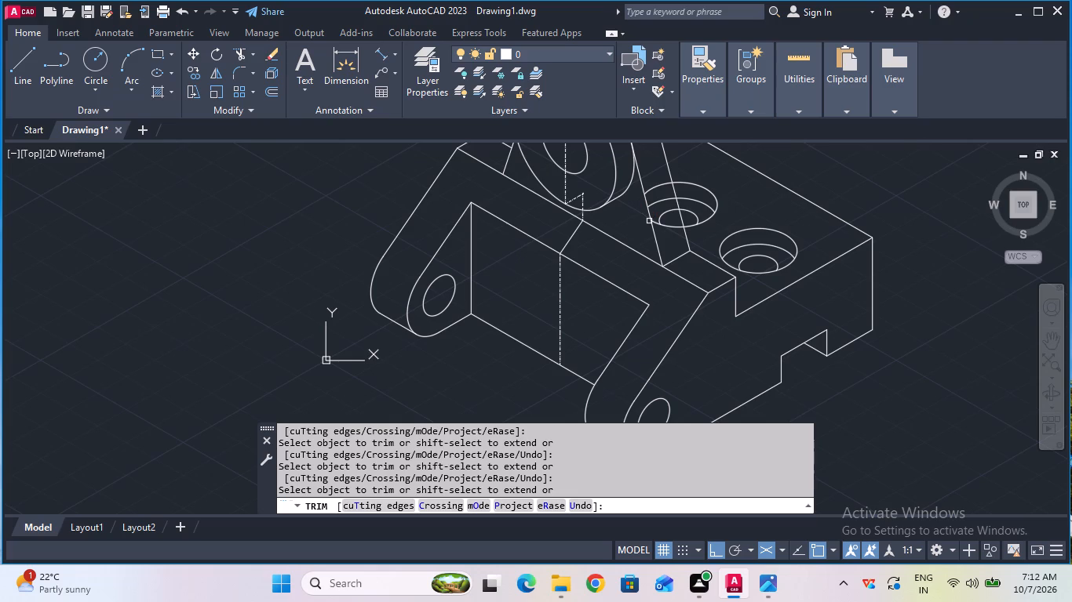
pyautogui.doubleClick(665, 212)
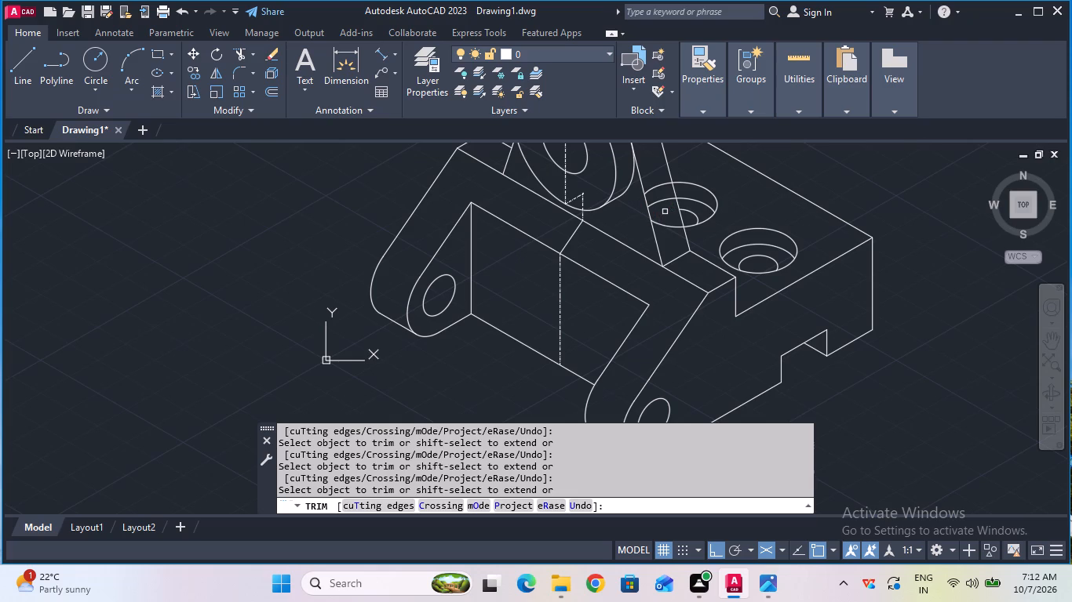
pyautogui.click(668, 228)
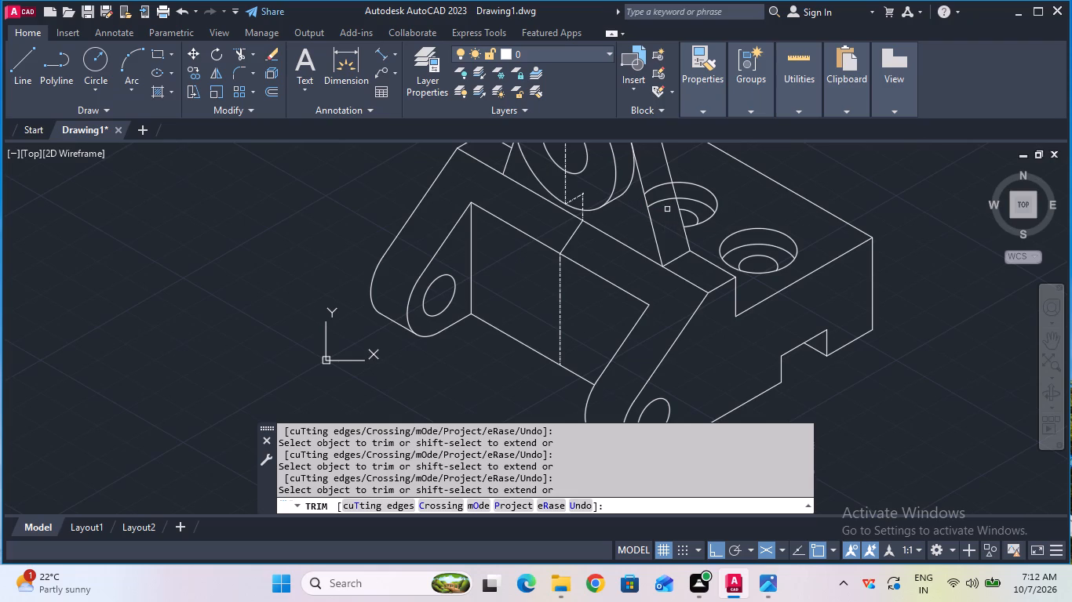
pyautogui.click(663, 201)
pyautogui.click(660, 186)
pyautogui.scroll(-2, 660, 186)
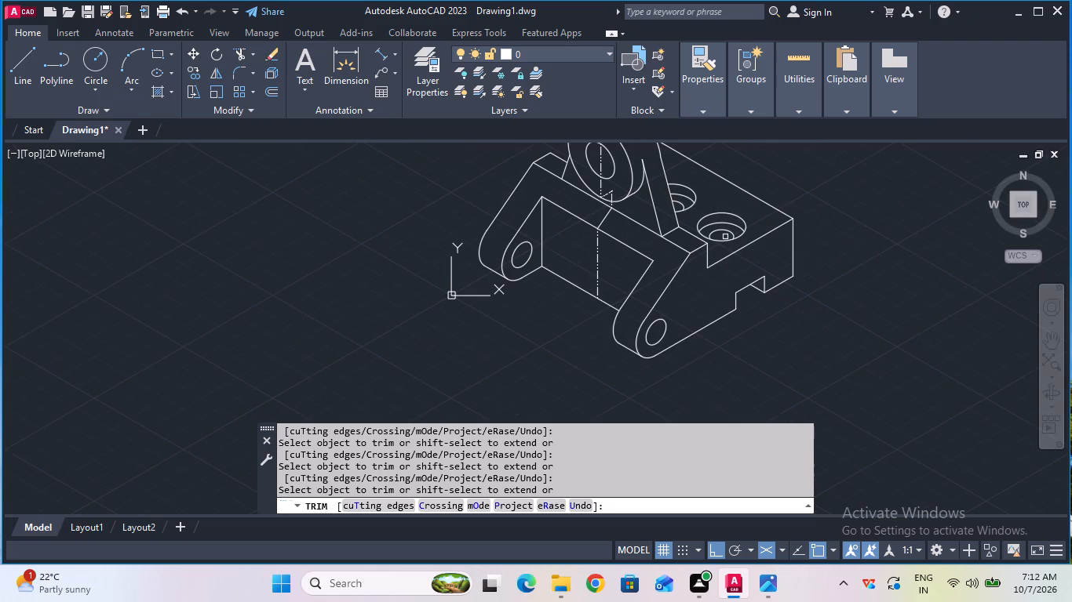
pyautogui.press('Escape')
# Select the whole bracket and run Join on all its linework.
pyautogui.scroll(-1, 795, 202)
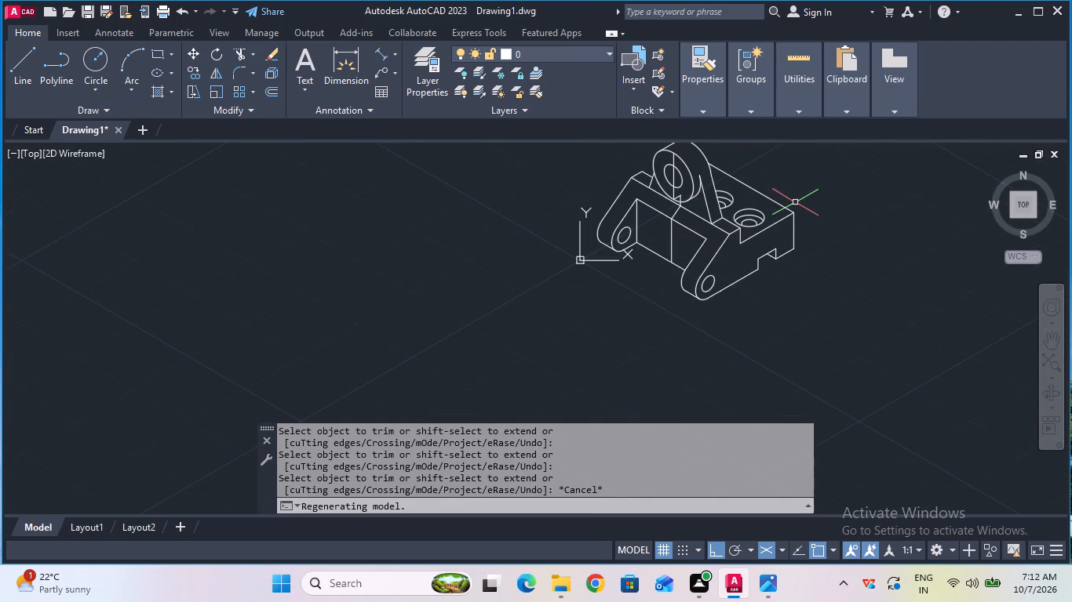
pyautogui.scroll(1, 795, 202)
pyautogui.moveTo(795, 202); pyautogui.dragTo(837, 271, button='middle')
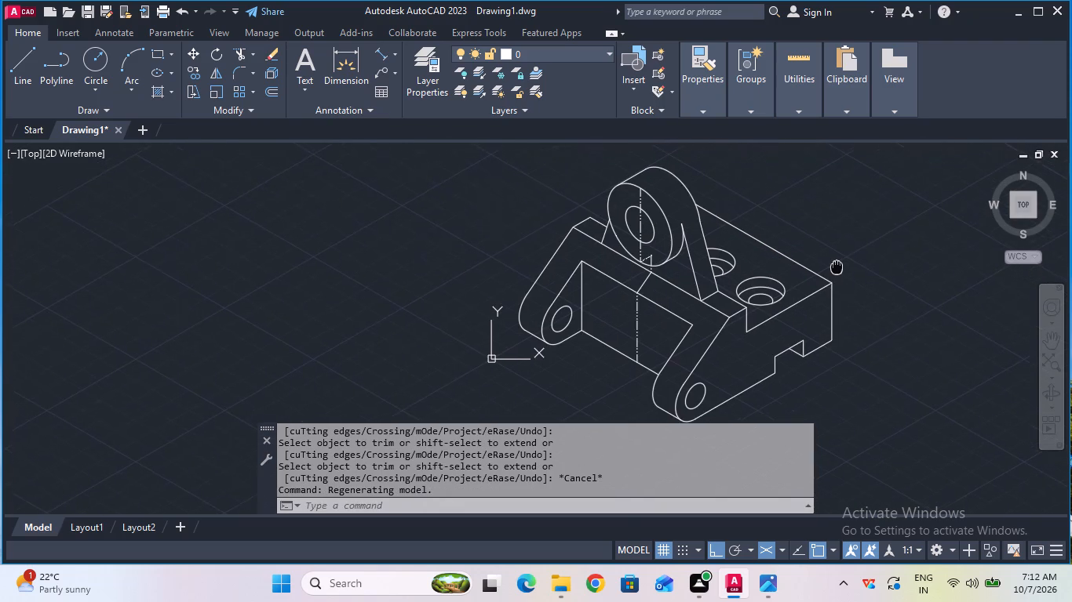
pyautogui.moveTo(837, 271); pyautogui.dragTo(840, 277, button='middle')
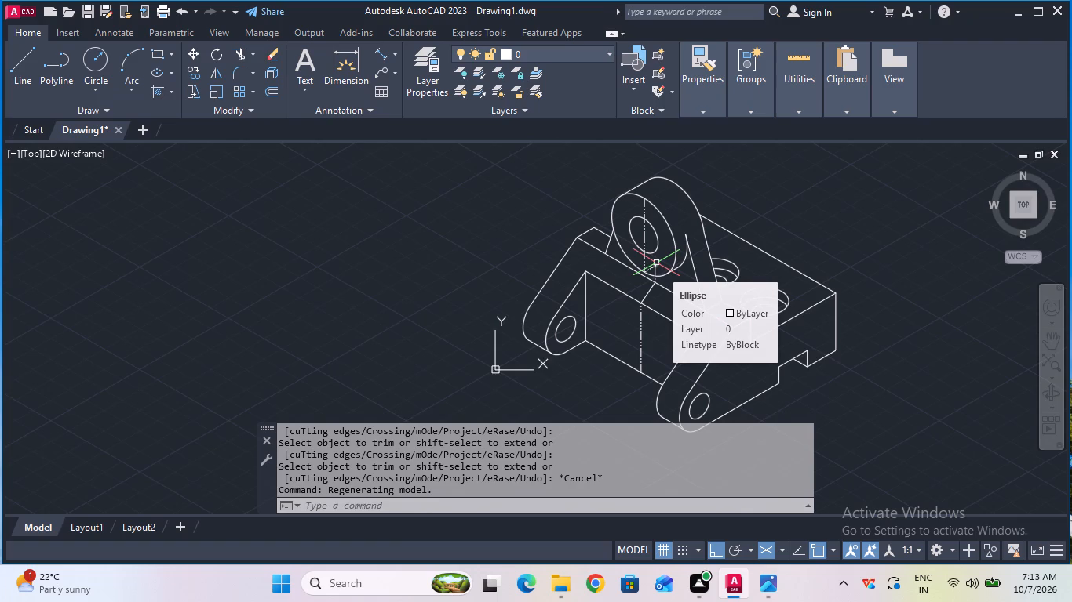
pyautogui.scroll(-1, 656, 263)
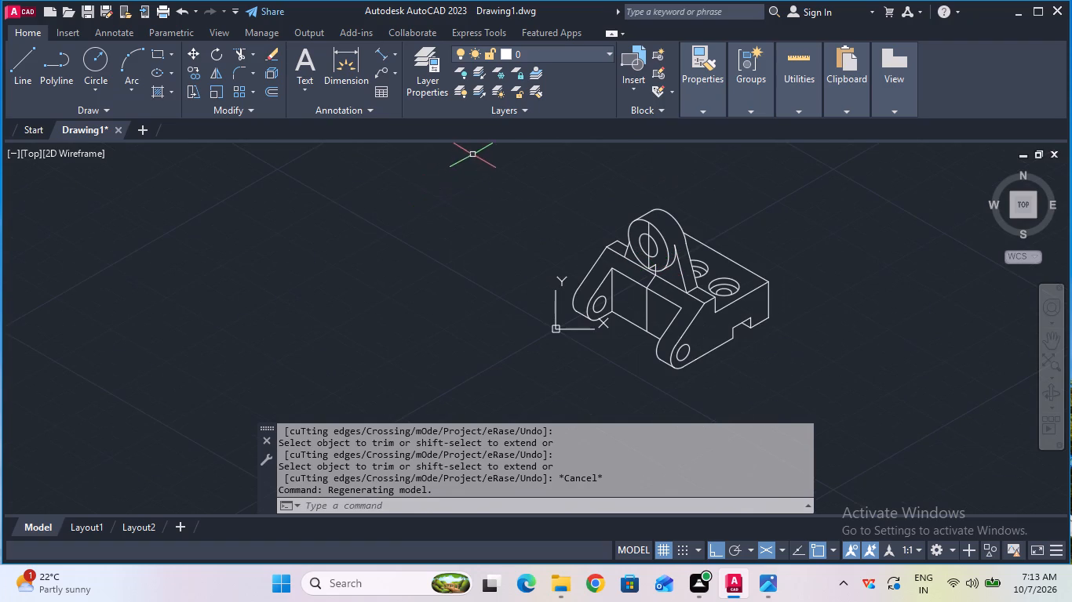
pyautogui.click(477, 150)
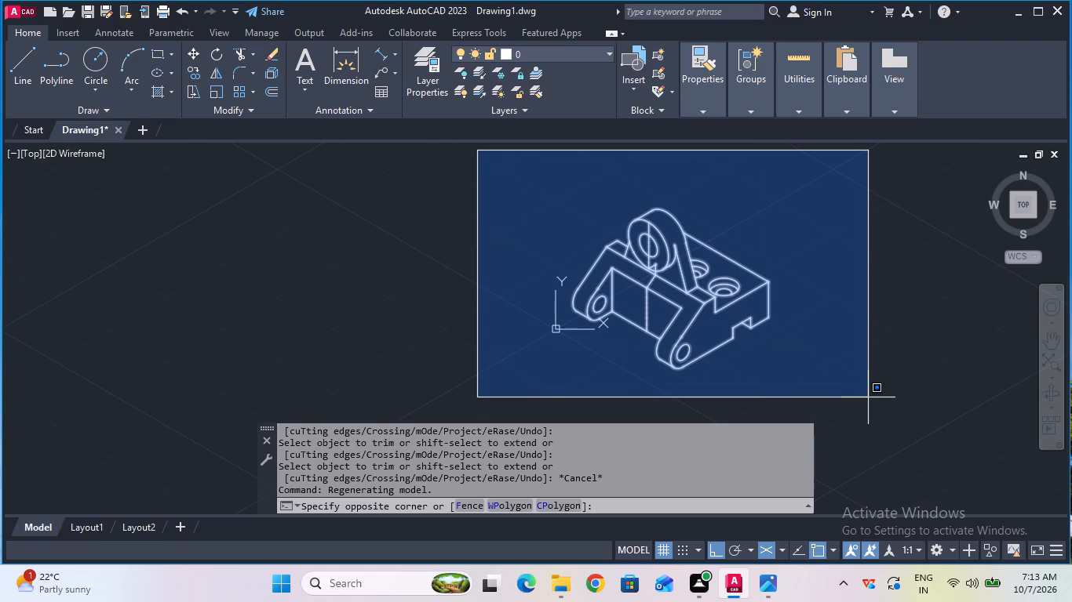
pyautogui.doubleClick(868, 397)
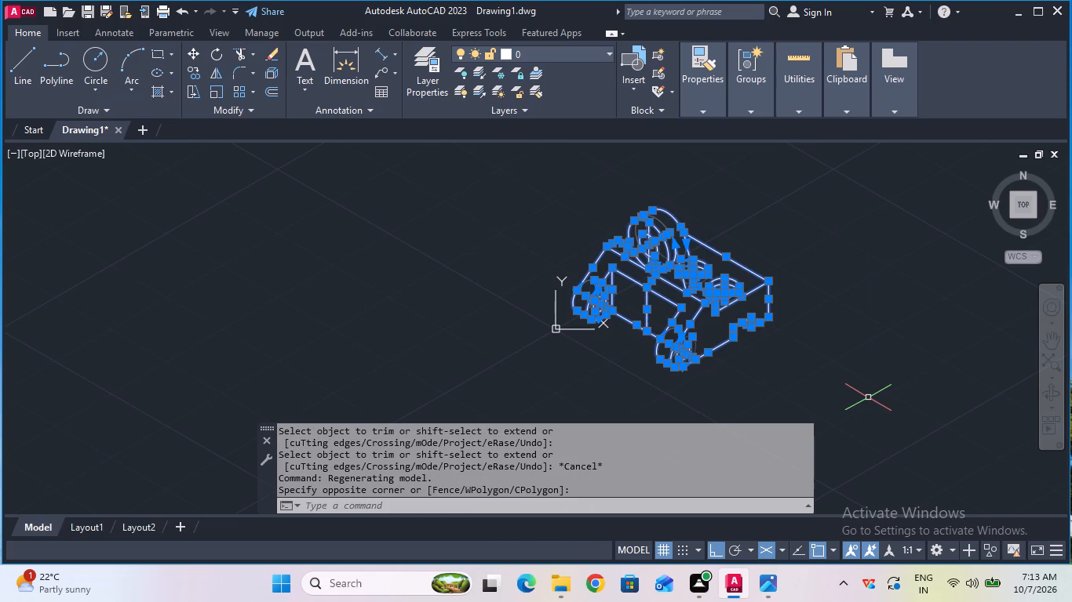
pyautogui.write('joi')
pyautogui.press('n')
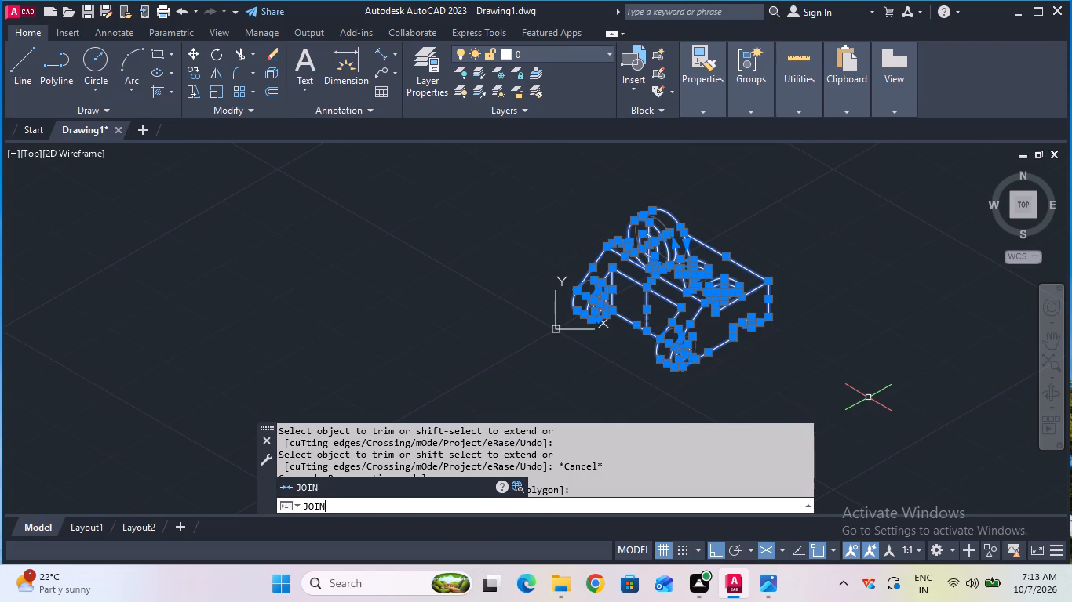
pyautogui.click(417, 489)
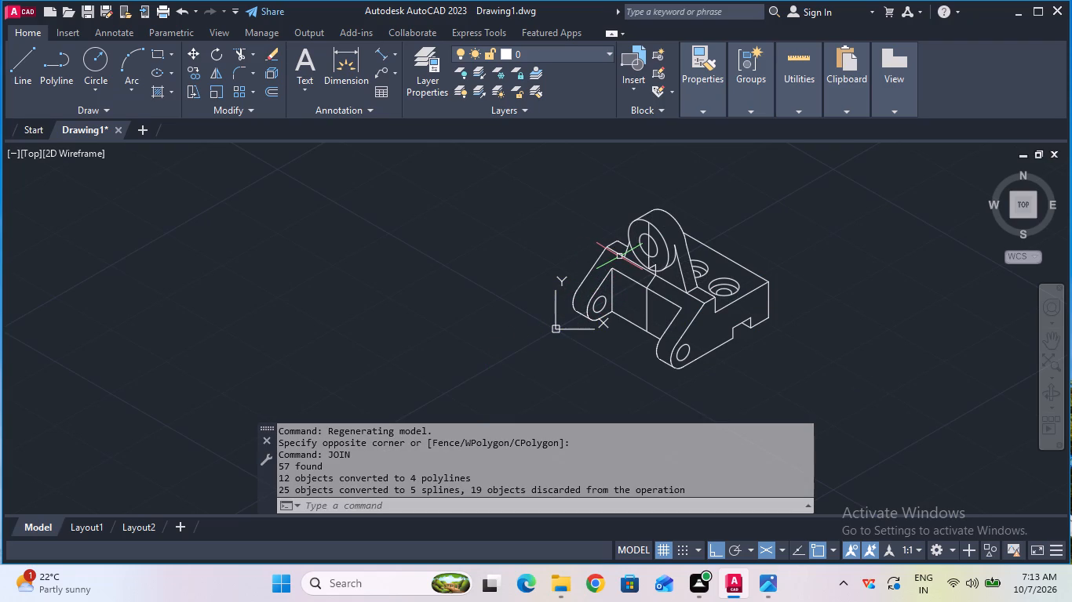
# Add an aligned dimension across the thickness of the upright support's sloping side, at the side's upper end.
pyautogui.scroll(1, 619, 256)
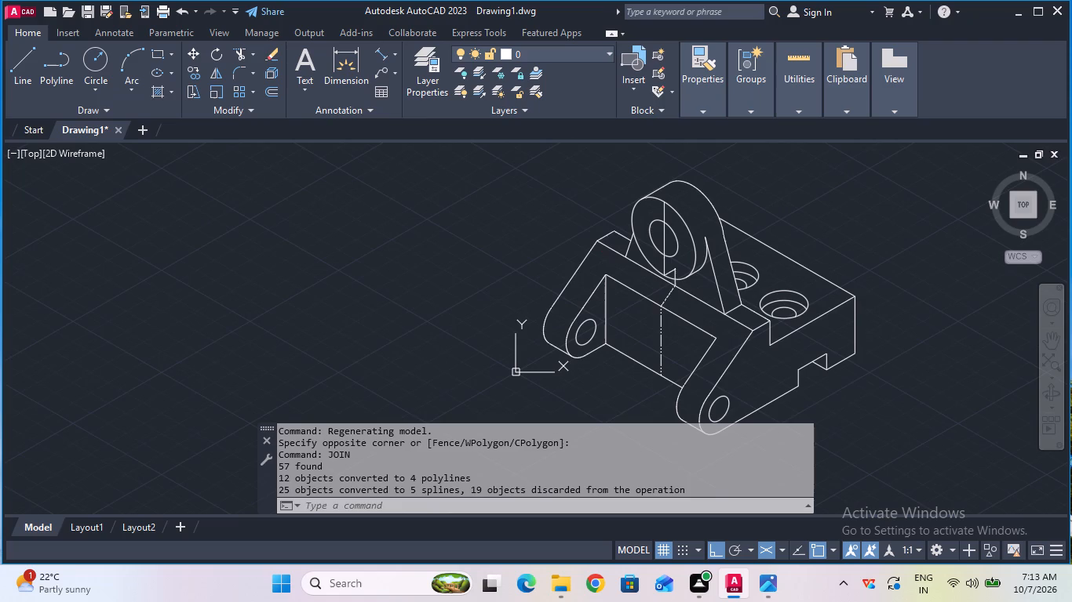
pyautogui.click(385, 53)
pyautogui.click(707, 238)
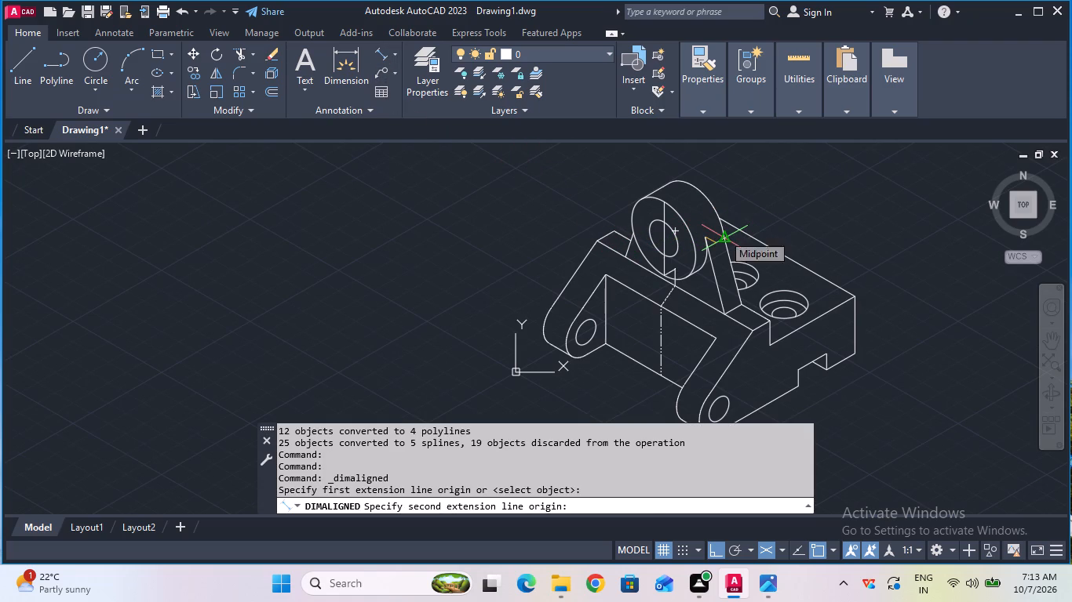
pyautogui.click(723, 229)
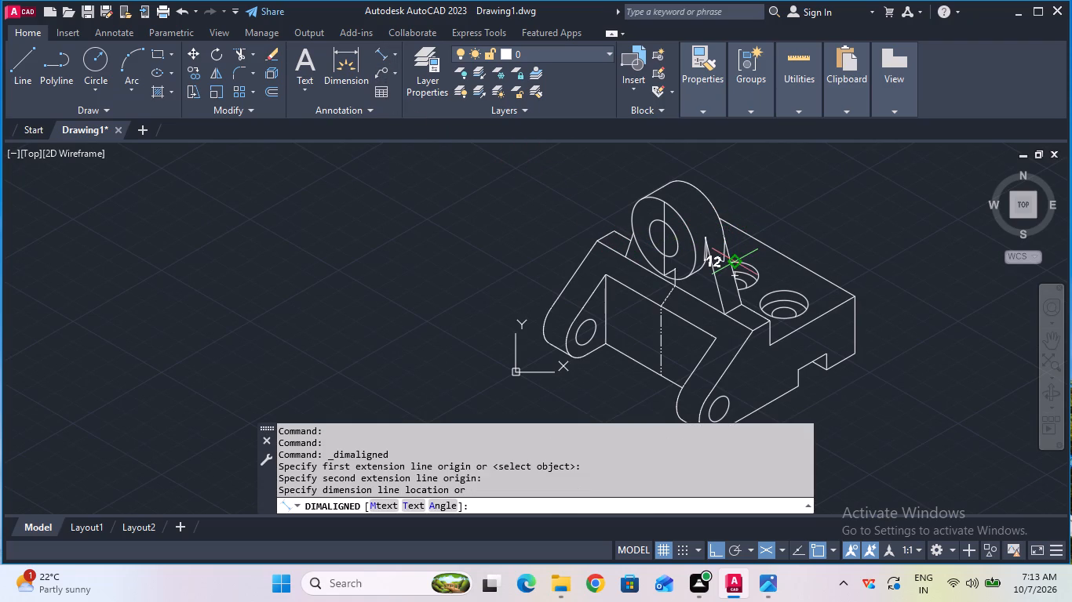
pyautogui.click(735, 261)
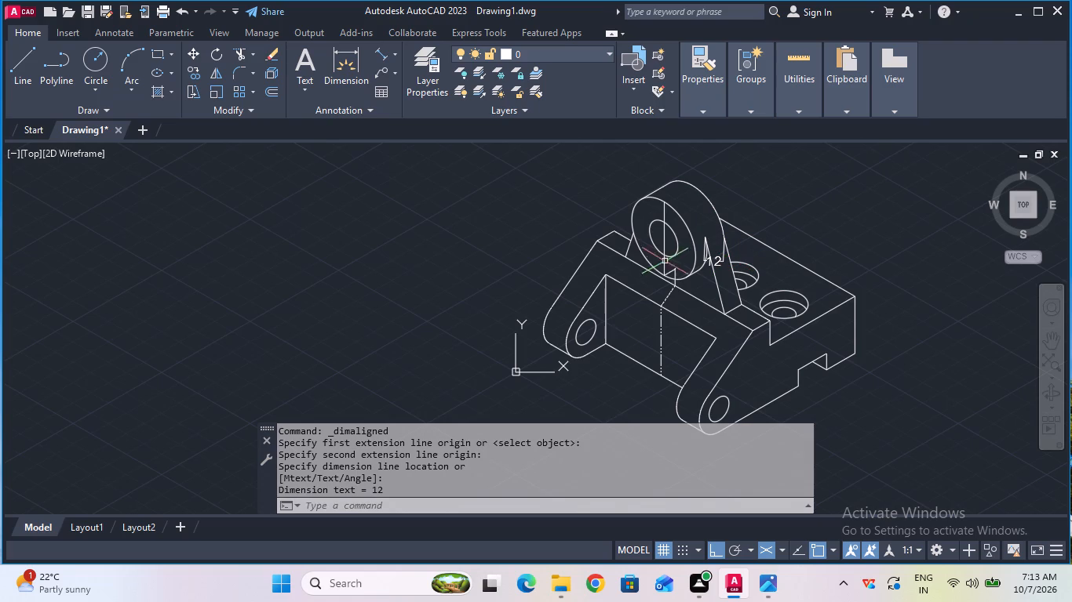
# Add aligned dimensions along the front top edge from the centreline to each foot of the upright support, placed below the edge.
pyautogui.click(379, 59)
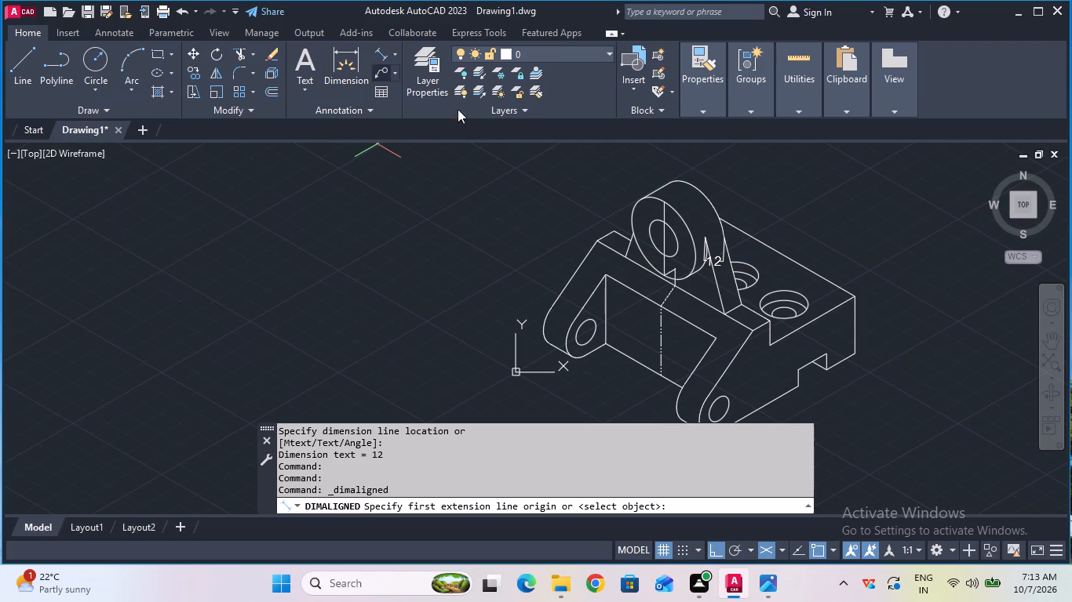
pyautogui.click(621, 259)
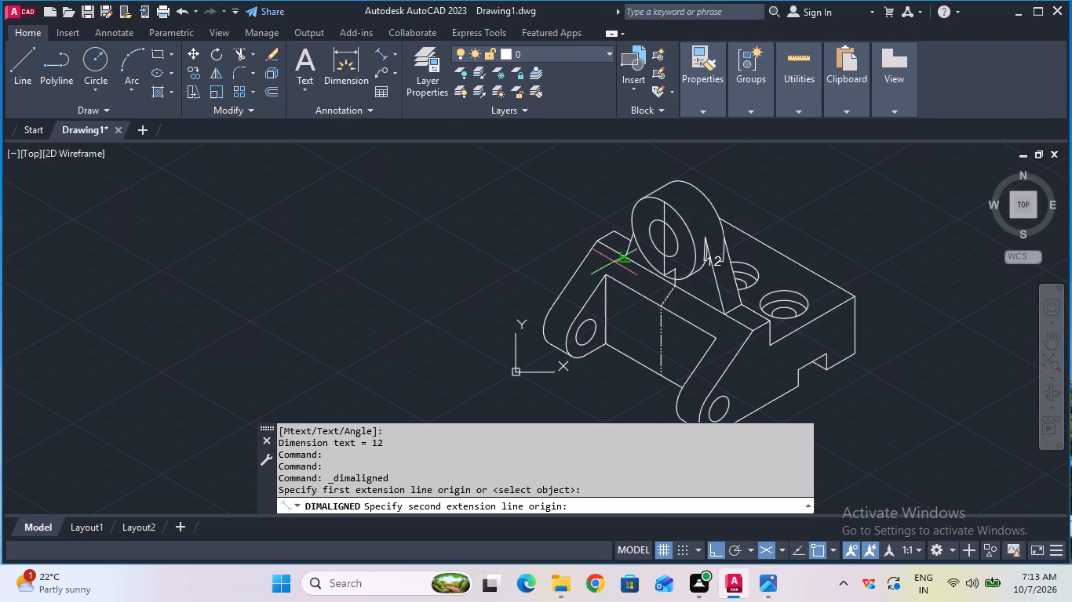
pyautogui.click(673, 288)
pyautogui.click(655, 296)
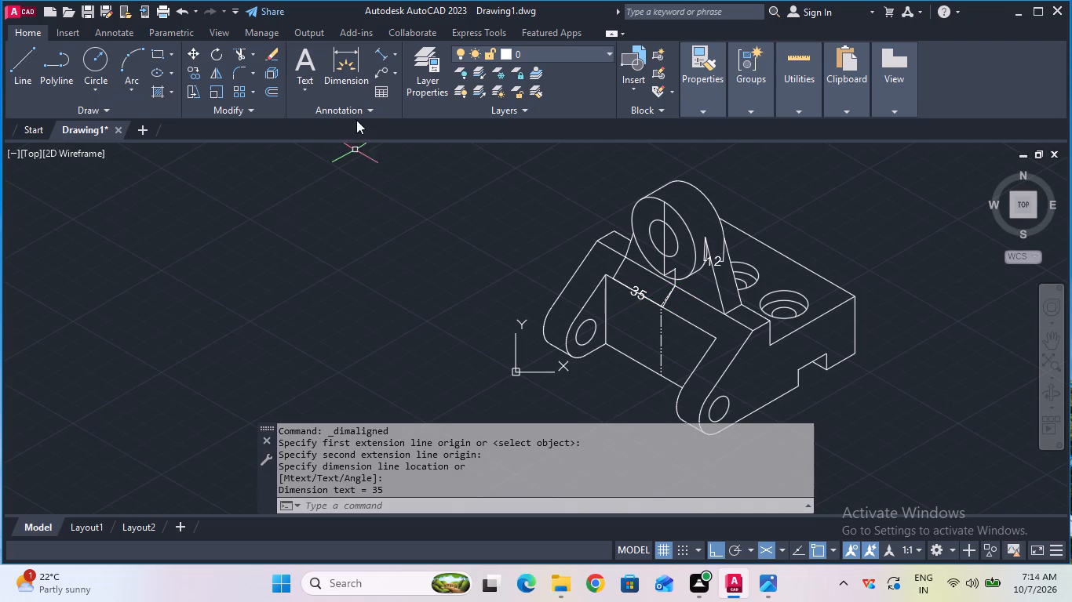
pyautogui.click(382, 57)
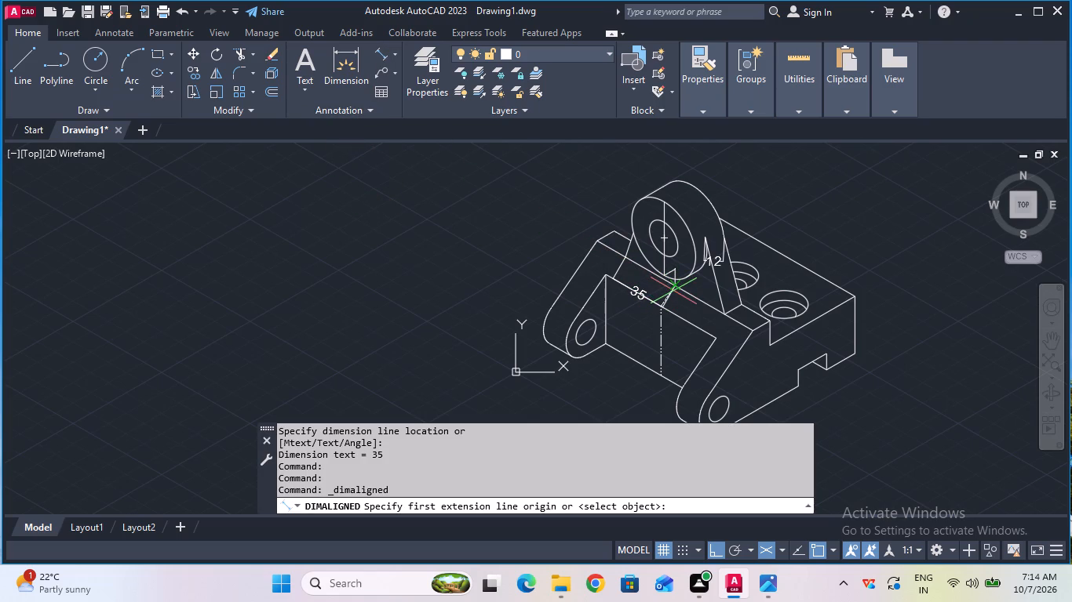
pyautogui.click(678, 290)
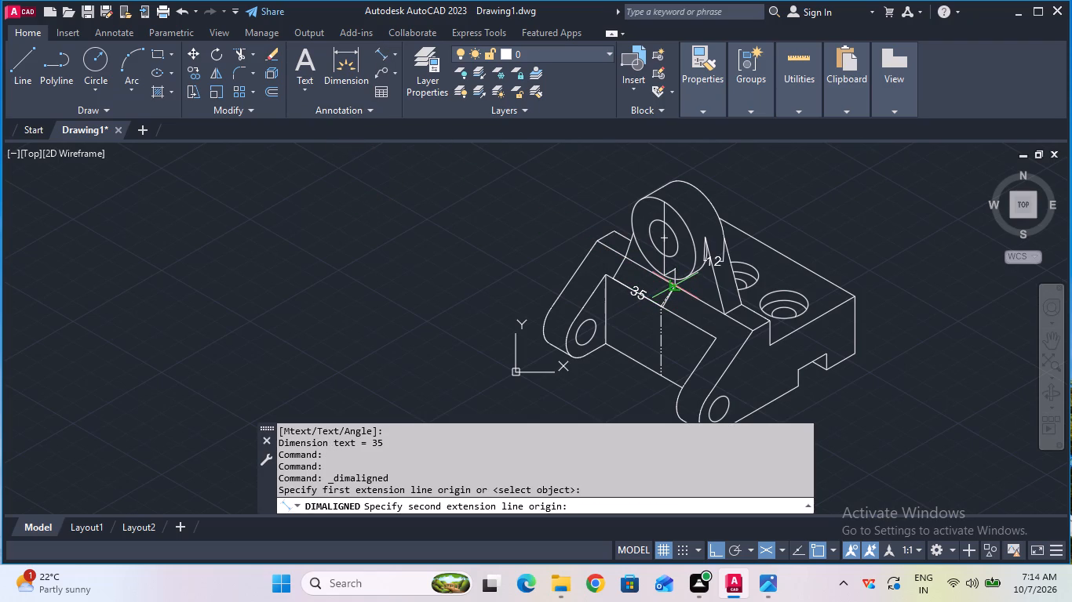
pyautogui.click(719, 314)
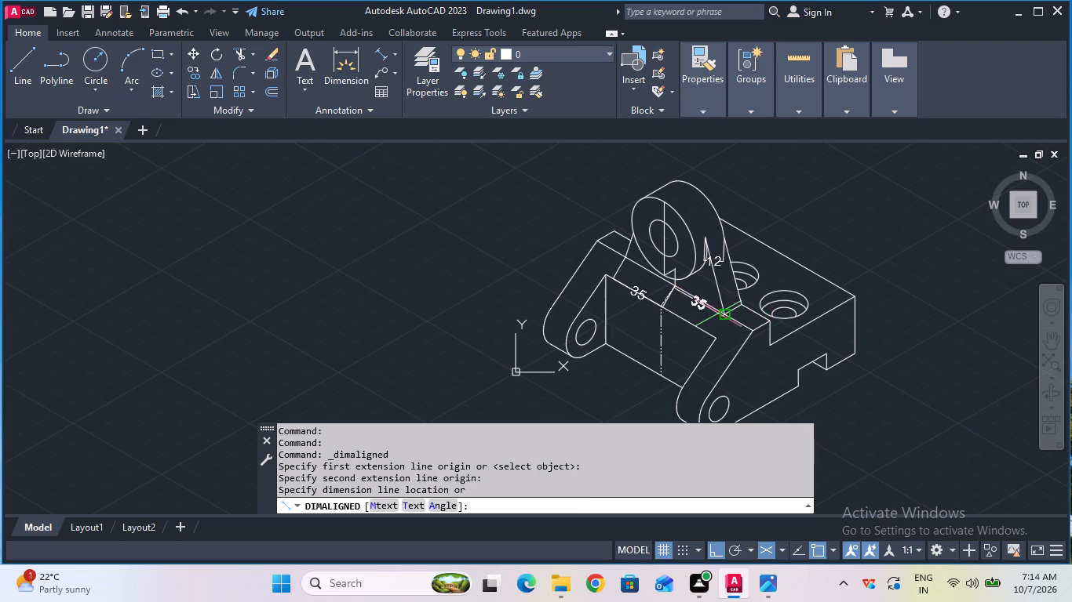
pyautogui.doubleClick(709, 319)
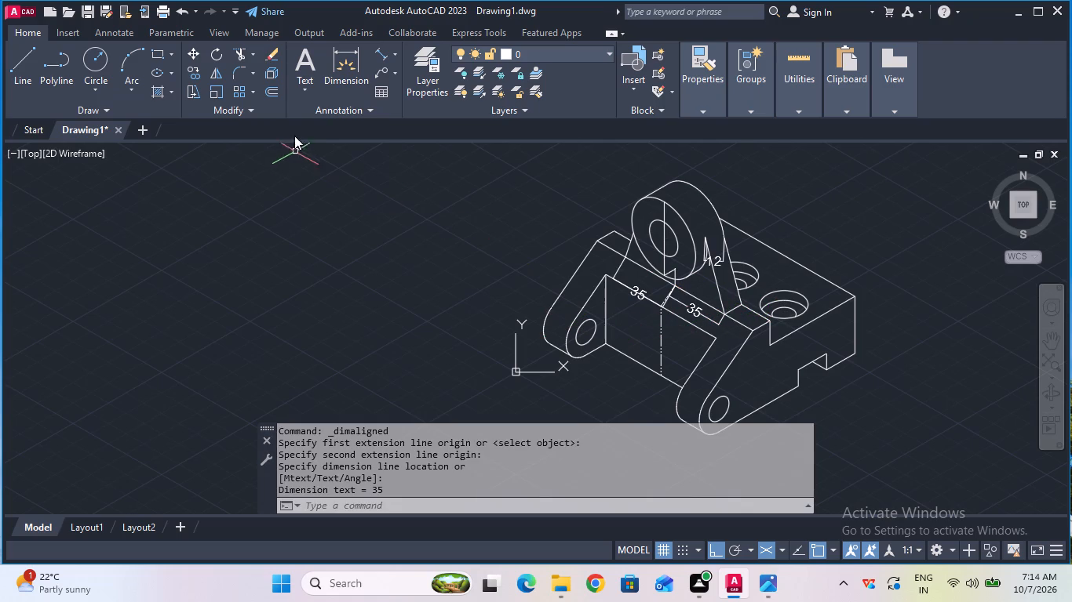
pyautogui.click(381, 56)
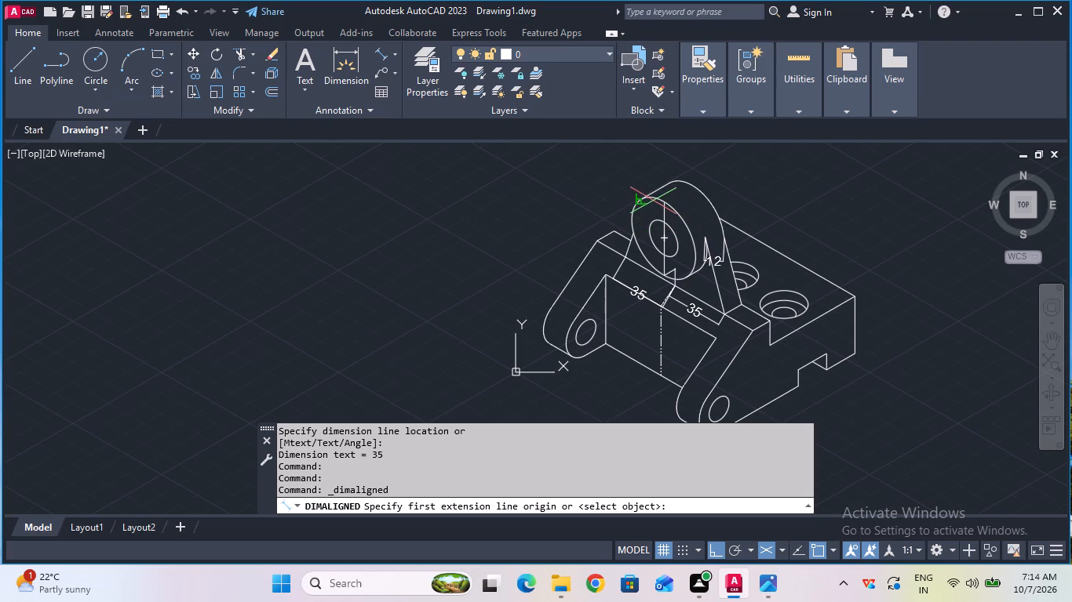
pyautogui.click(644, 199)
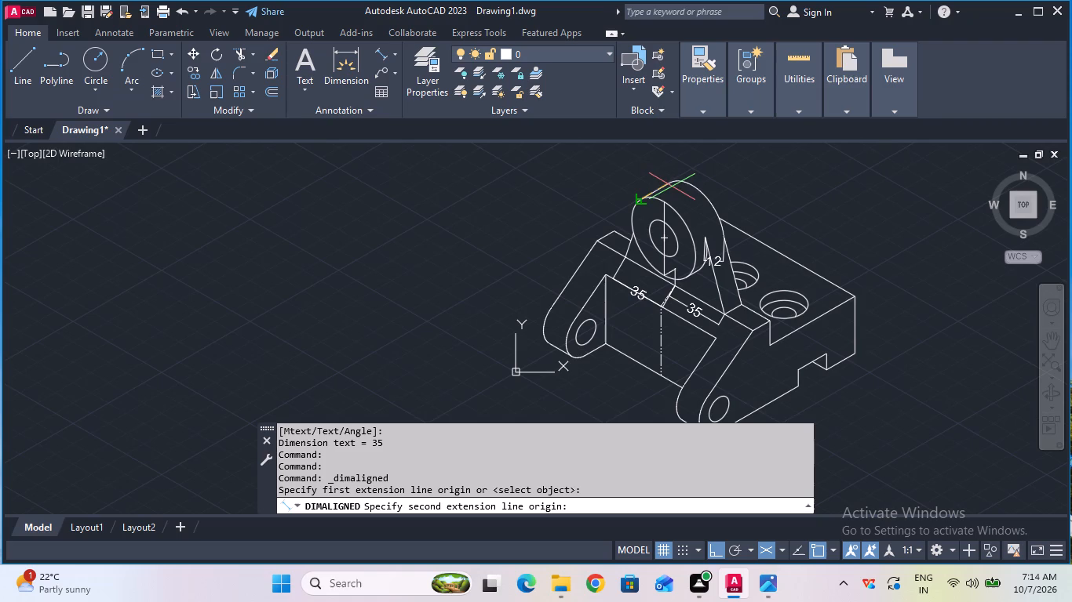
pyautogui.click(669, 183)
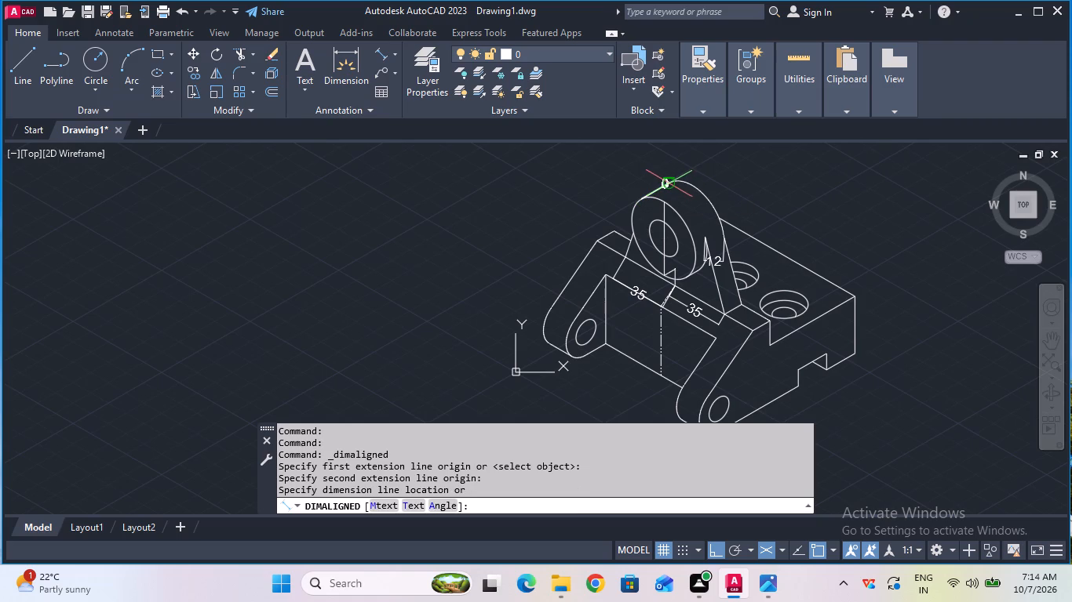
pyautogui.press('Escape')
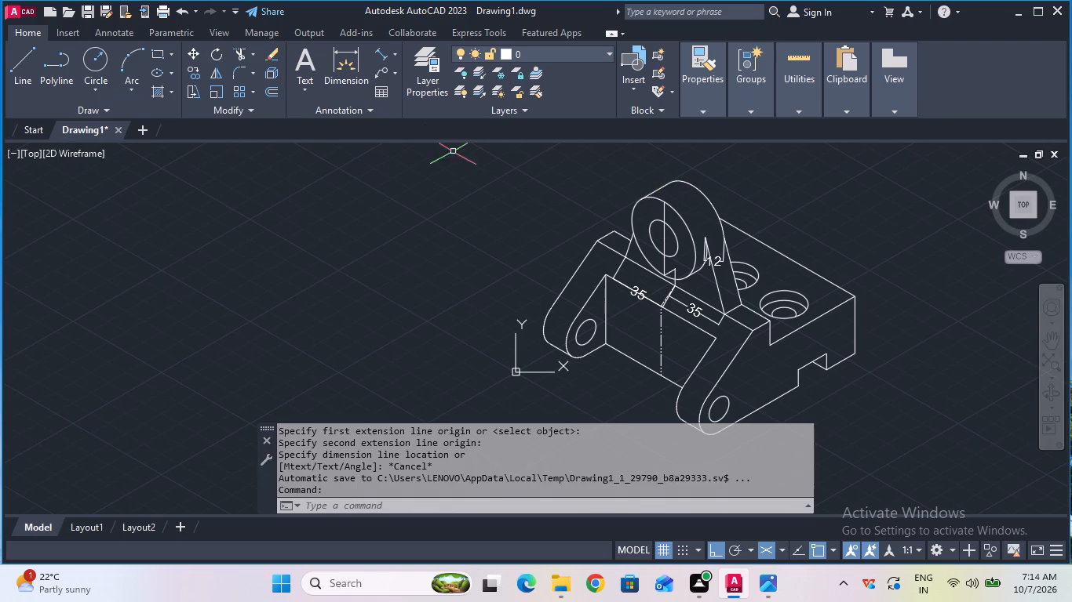
# Add an aligned dimension for the depth of the round boss, from its front face to its back edge, placed above it.
pyautogui.click(387, 60)
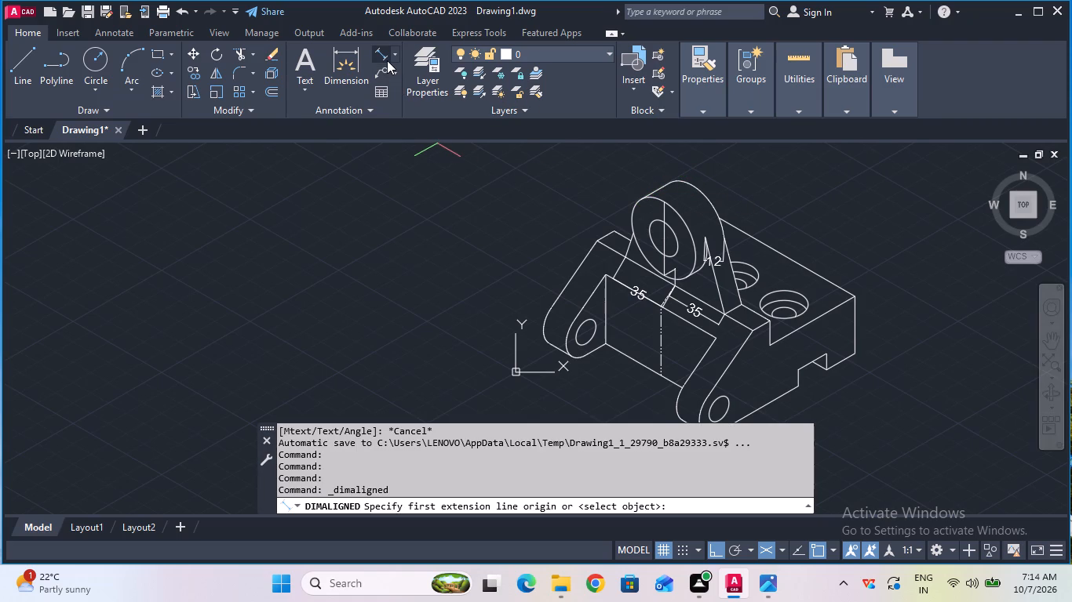
pyautogui.doubleClick(689, 230)
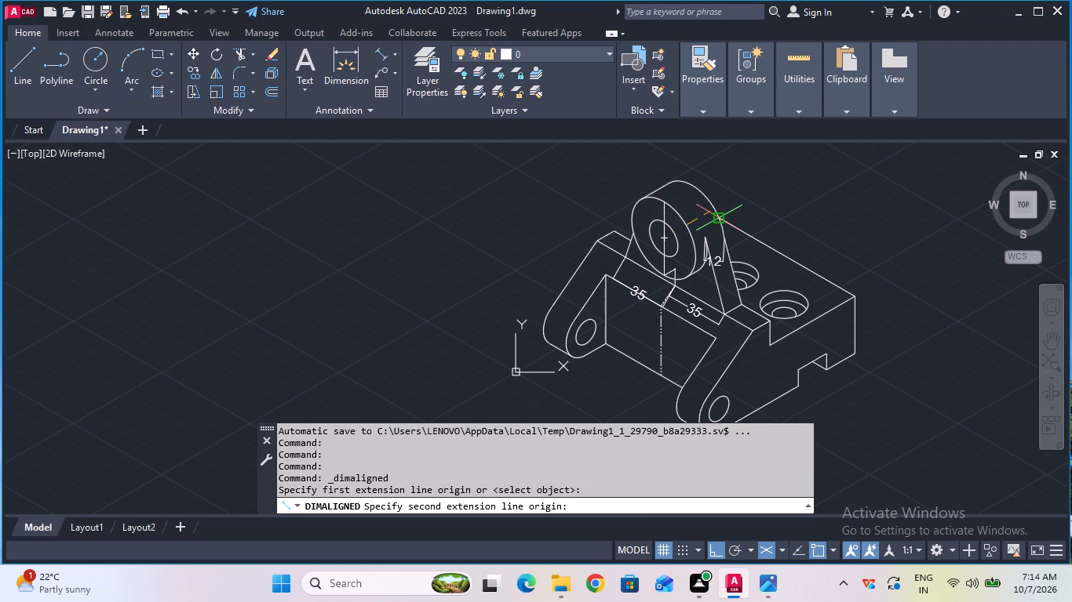
pyautogui.click(717, 212)
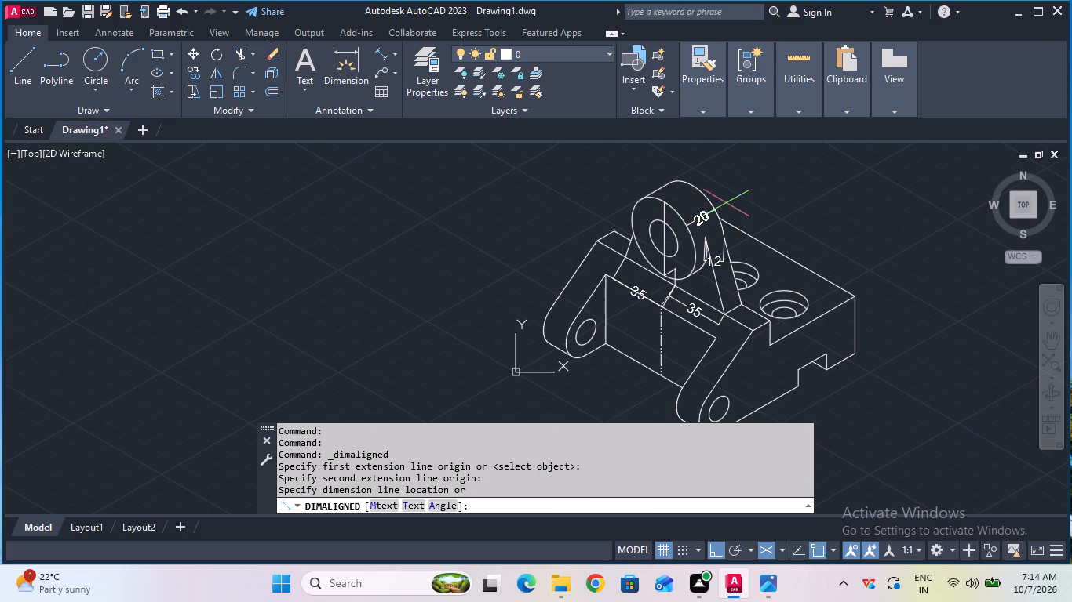
pyautogui.doubleClick(727, 178)
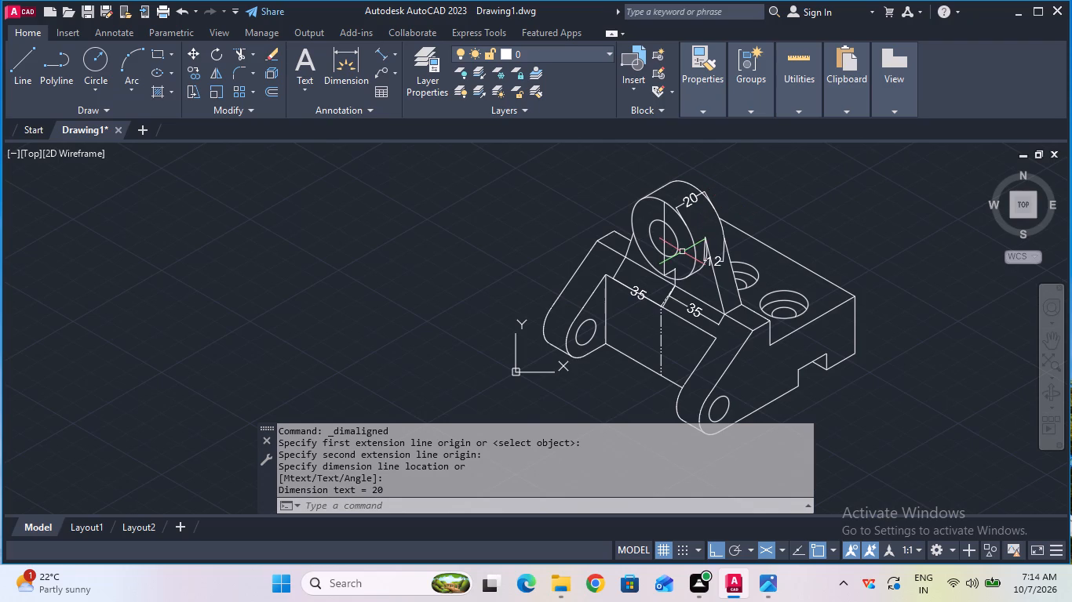
# Add an aligned dimension along the front top edge from the upright support's foot to the near arm's outer corner, placed above the edge.
pyautogui.scroll(1, 684, 252)
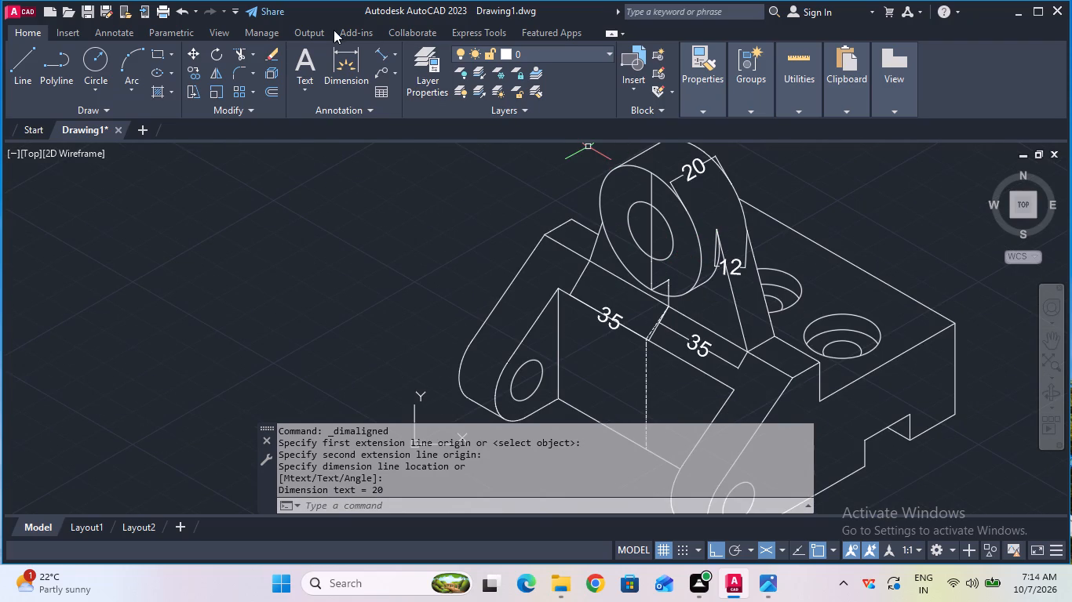
pyautogui.click(381, 55)
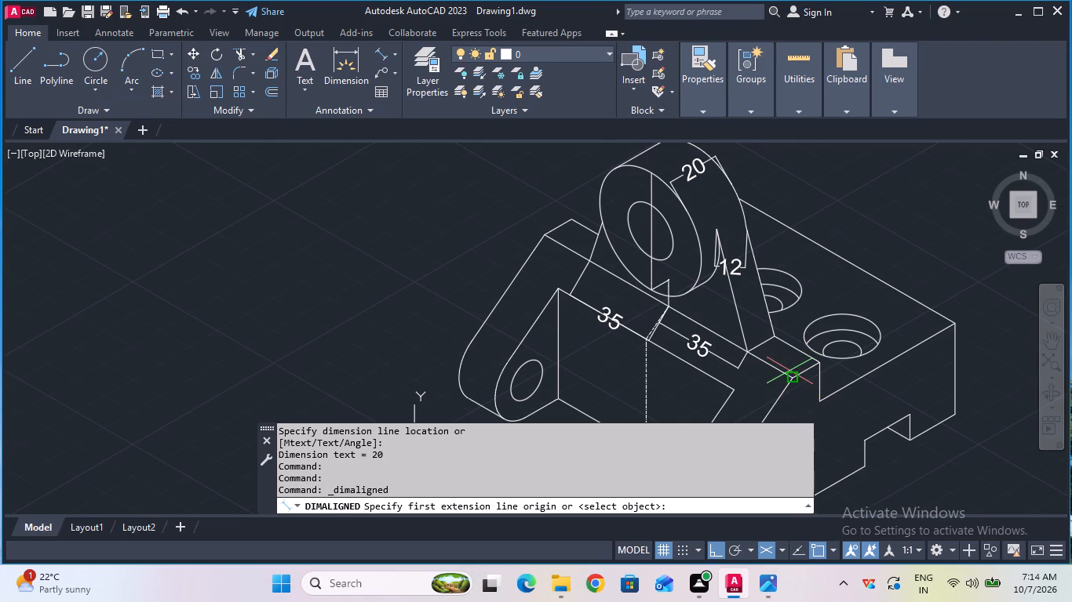
pyautogui.click(748, 357)
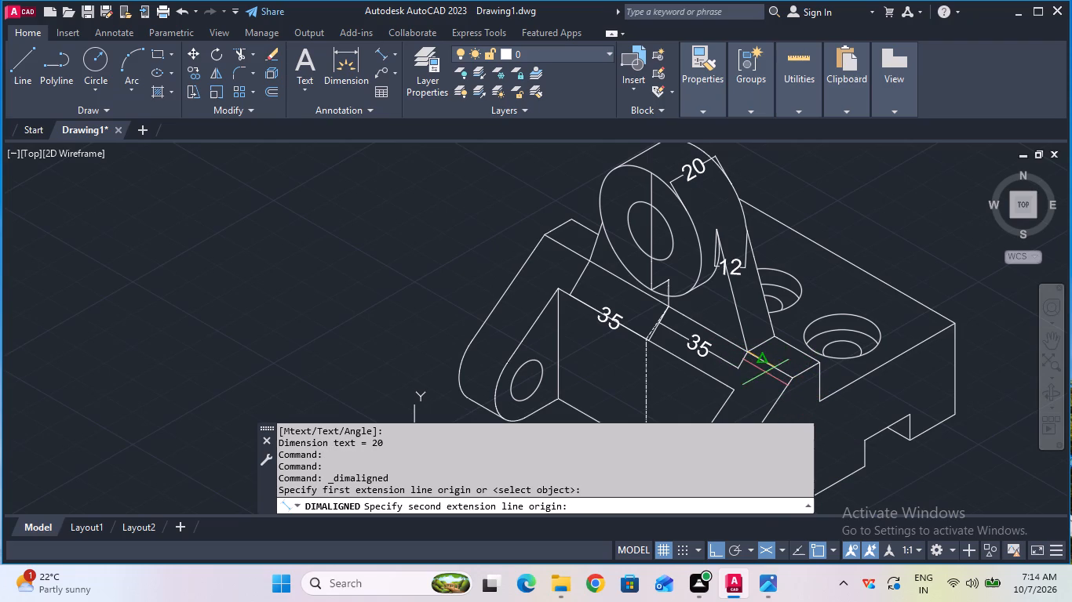
pyautogui.click(787, 375)
pyautogui.doubleClick(799, 364)
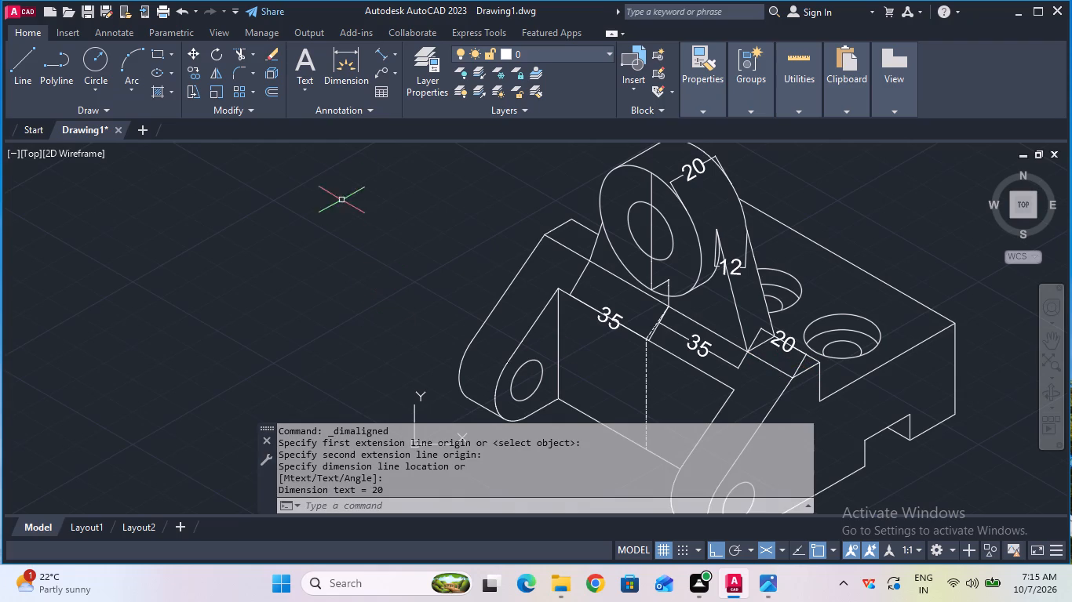
# Add an aligned dimension along the near arm's bottom edge, from the rounded end to the notch, placed below it.
pyautogui.scroll(2, 663, 354)
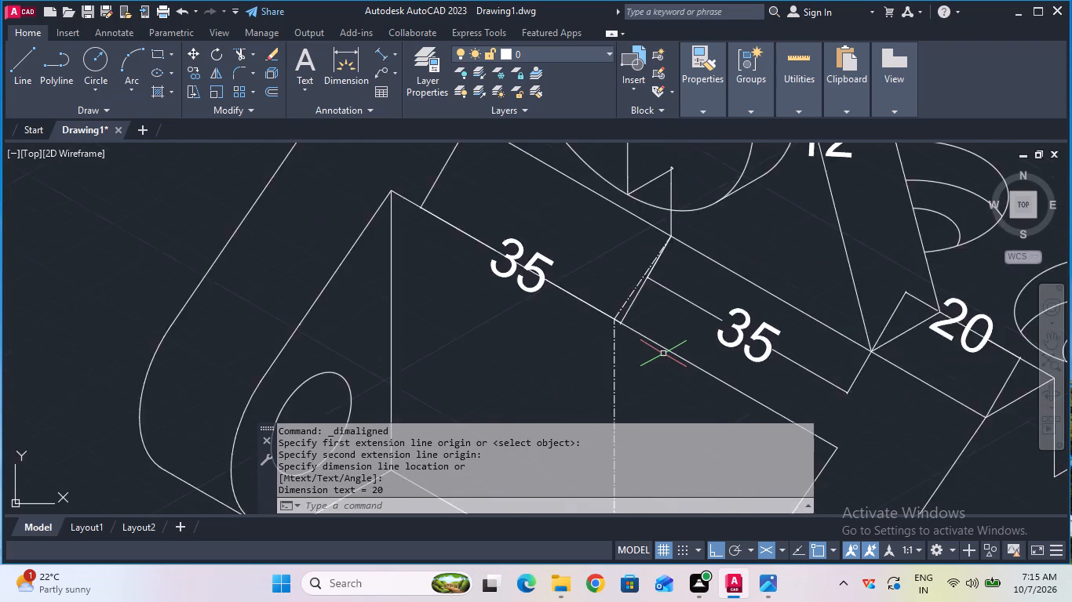
pyautogui.scroll(-2, 663, 354)
pyautogui.click(1048, 339)
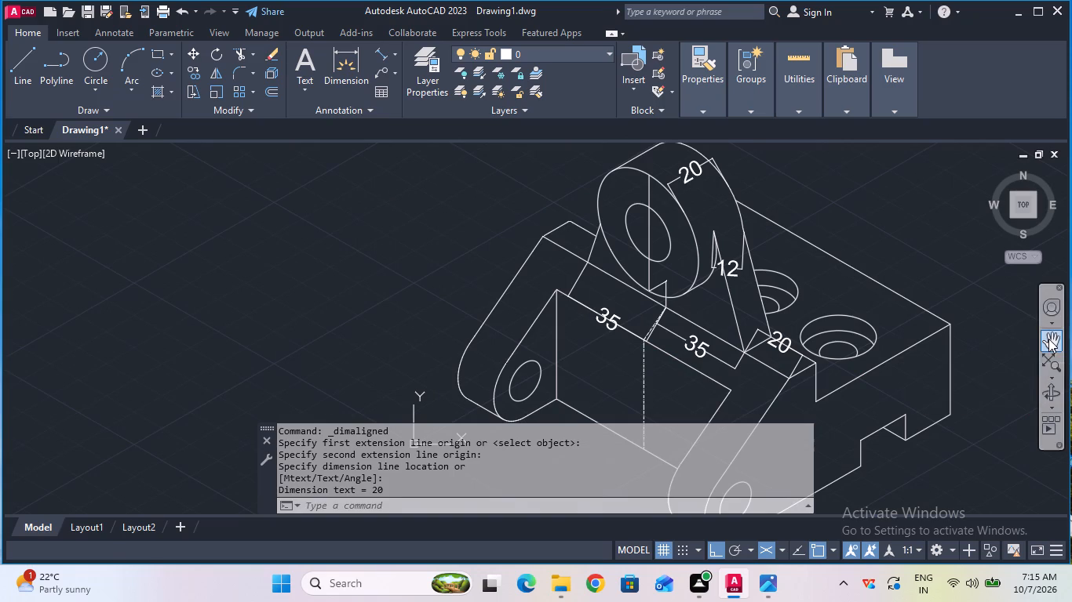
pyautogui.moveTo(1009, 441); pyautogui.dragTo(1008, 325)
pyautogui.doubleClick(1008, 325)
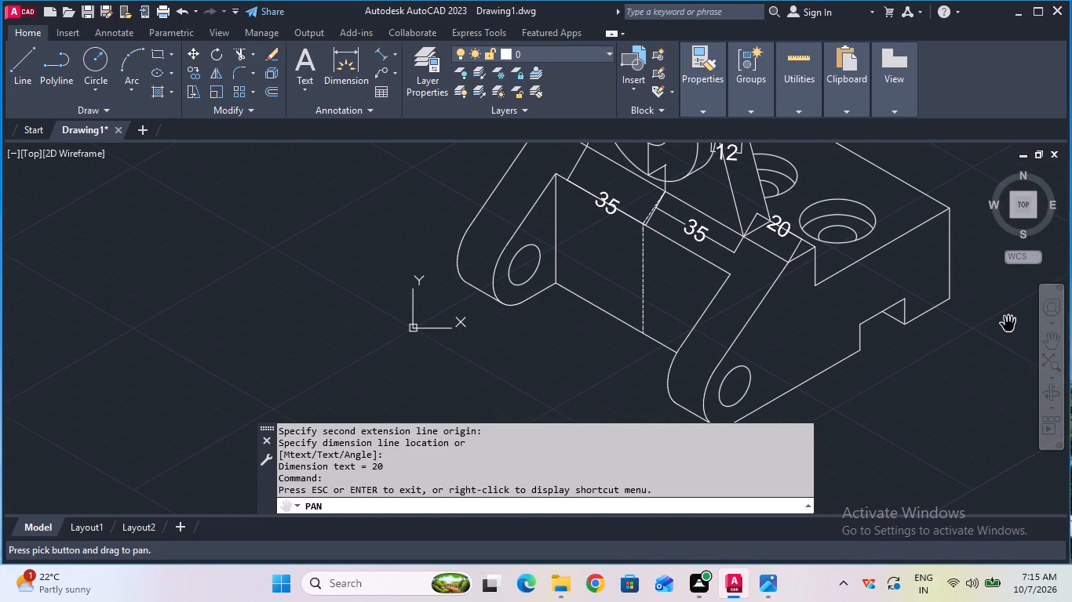
pyautogui.press('Escape')
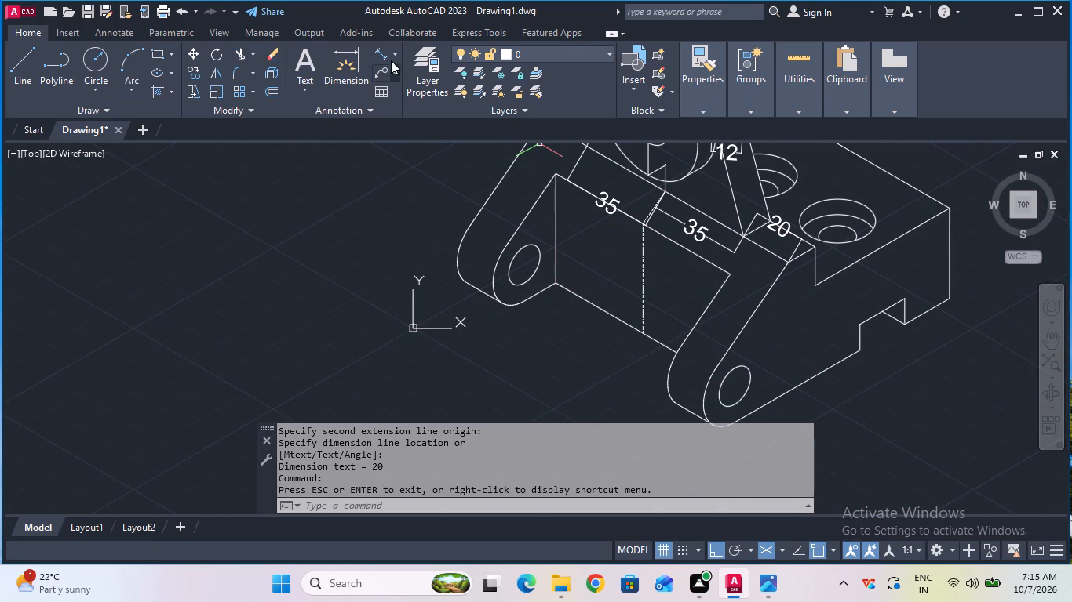
pyautogui.click(377, 46)
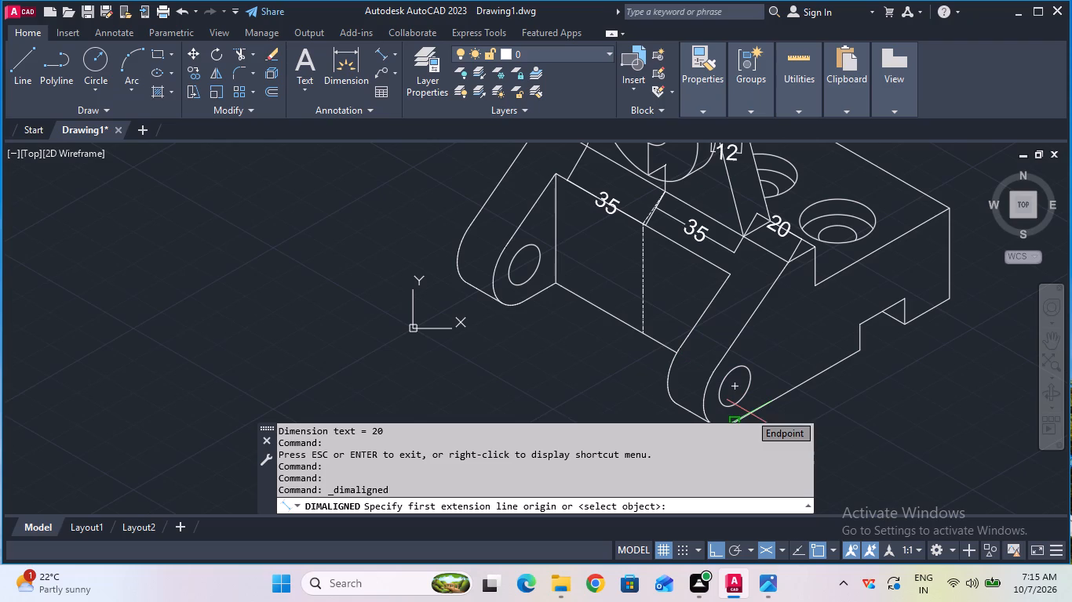
pyautogui.scroll(-2, 742, 418)
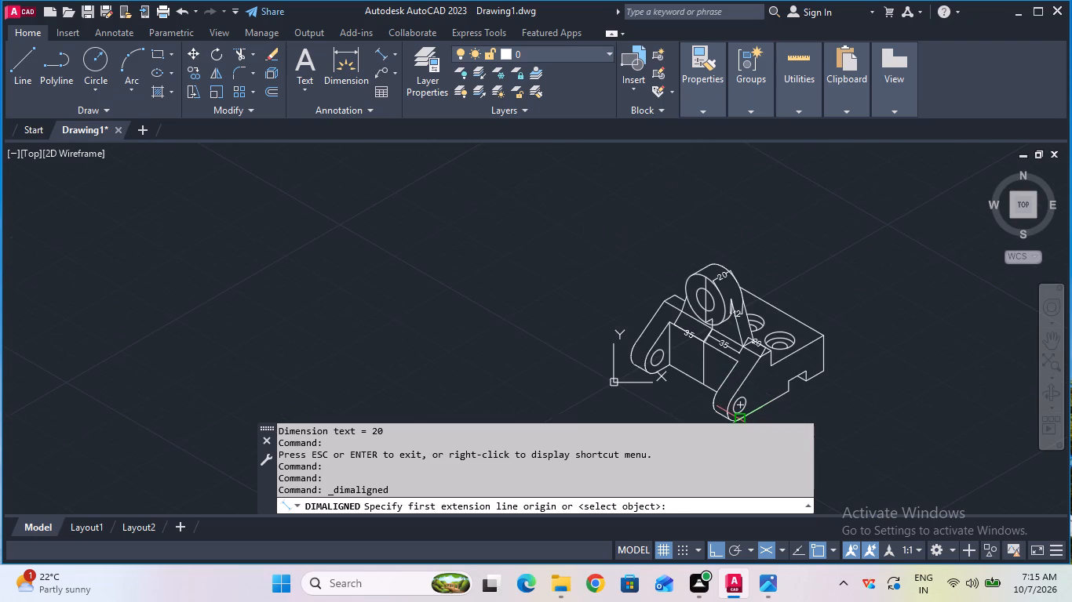
pyautogui.click(742, 418)
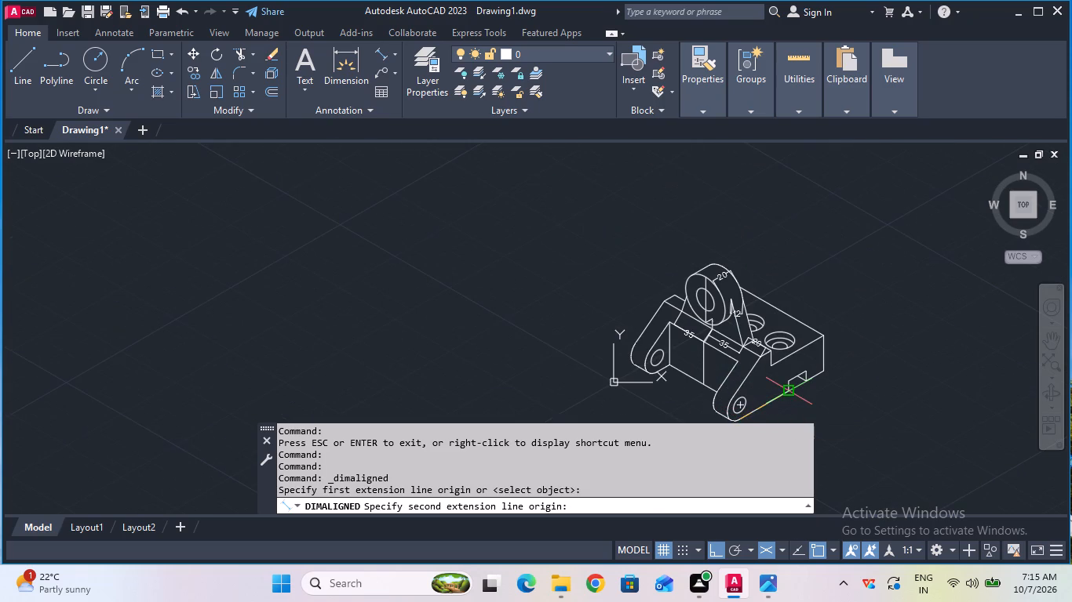
pyautogui.click(787, 394)
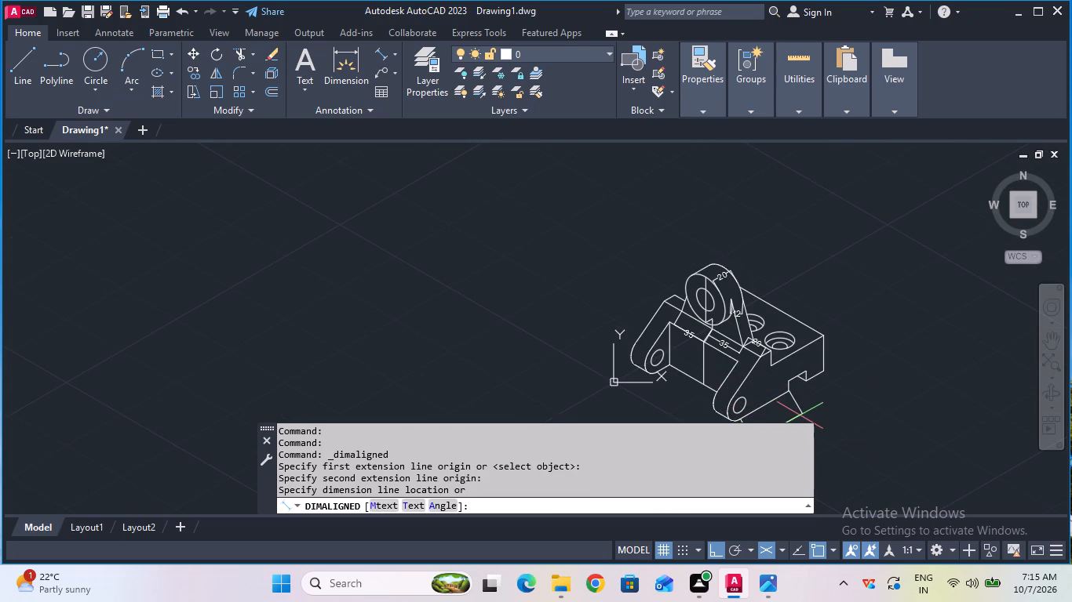
pyautogui.click(800, 415)
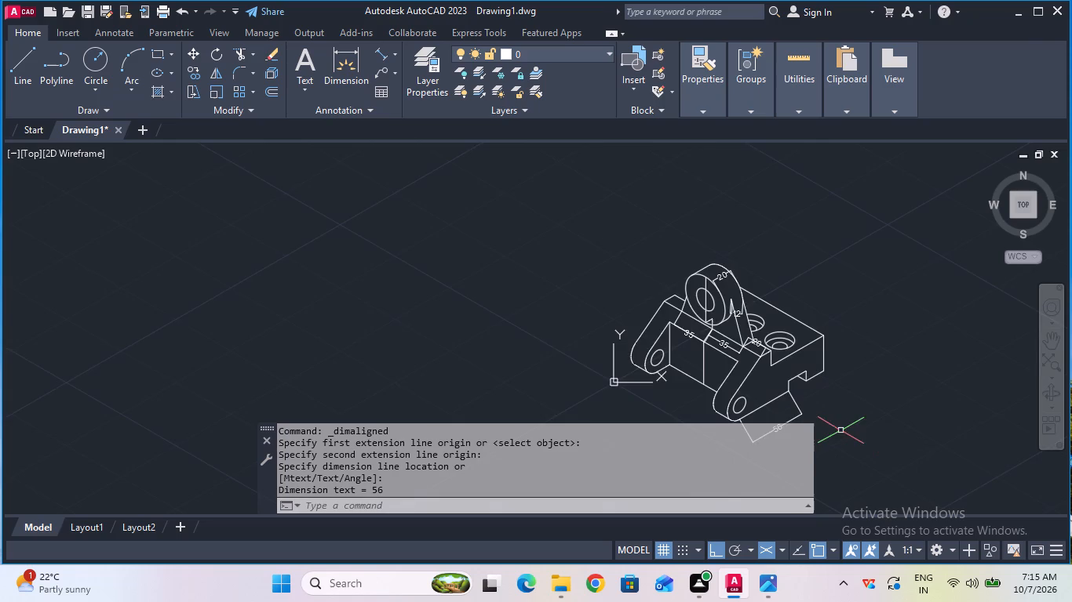
# Add aligned dimensions below the base for the notch's width and for the bottom edge from the notch to the back corner.
pyautogui.scroll(2, 833, 421)
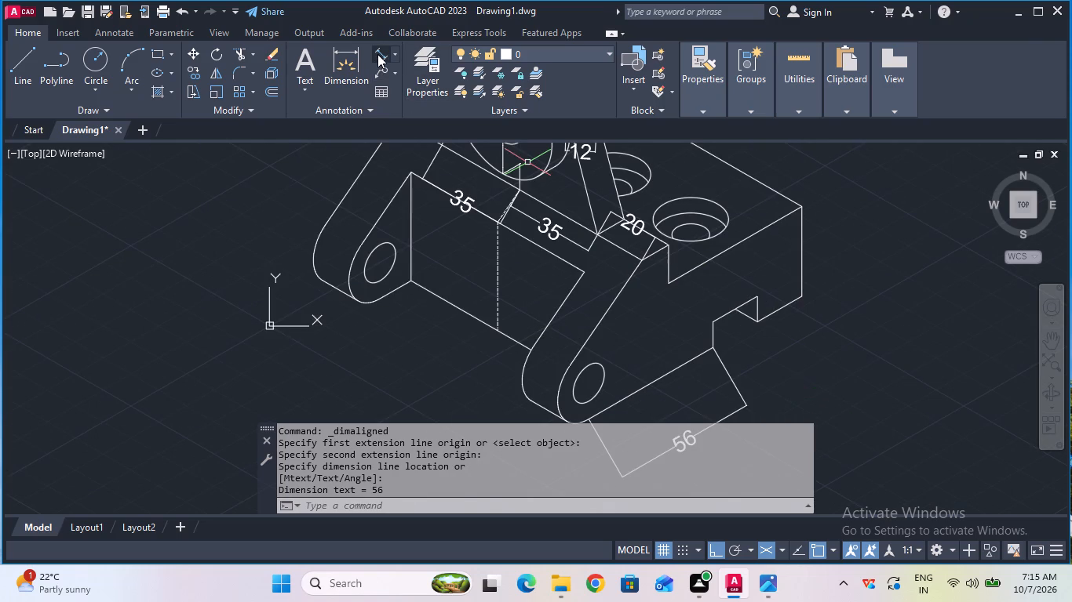
pyautogui.click(377, 56)
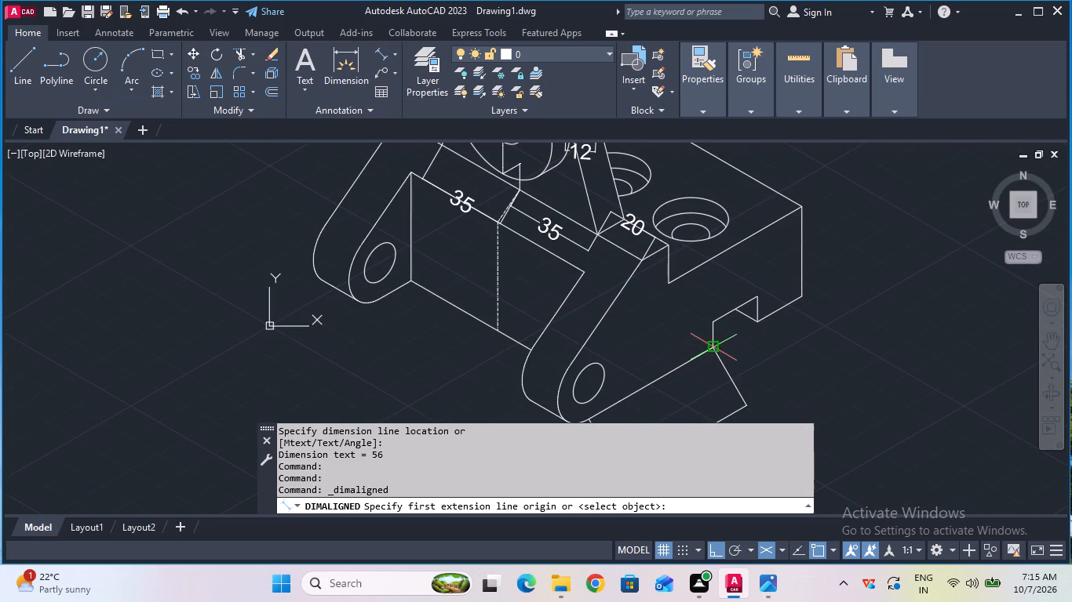
pyautogui.click(711, 350)
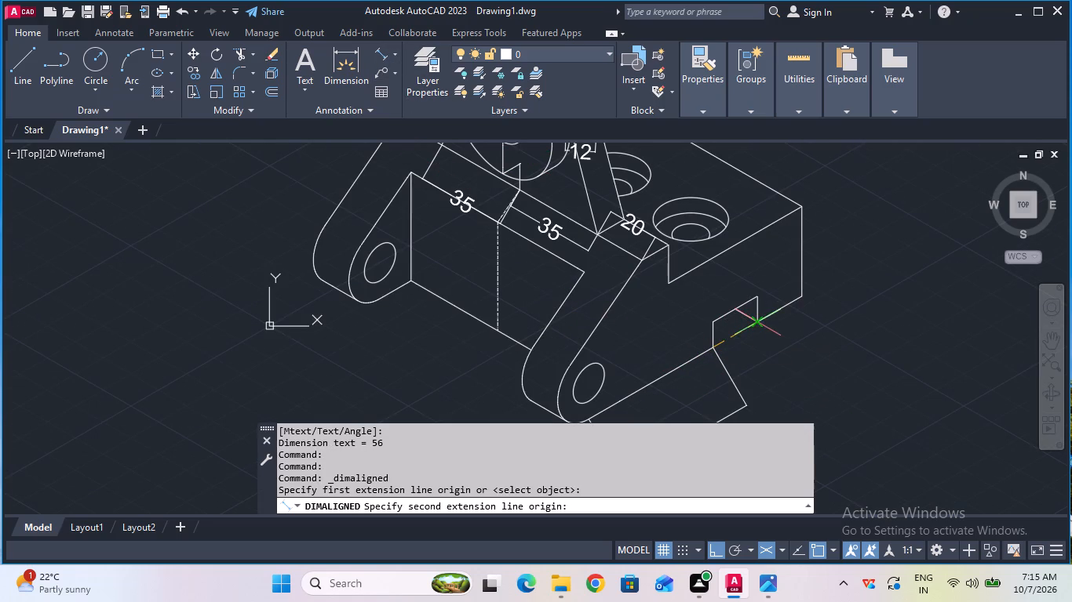
pyautogui.click(762, 317)
pyautogui.click(771, 343)
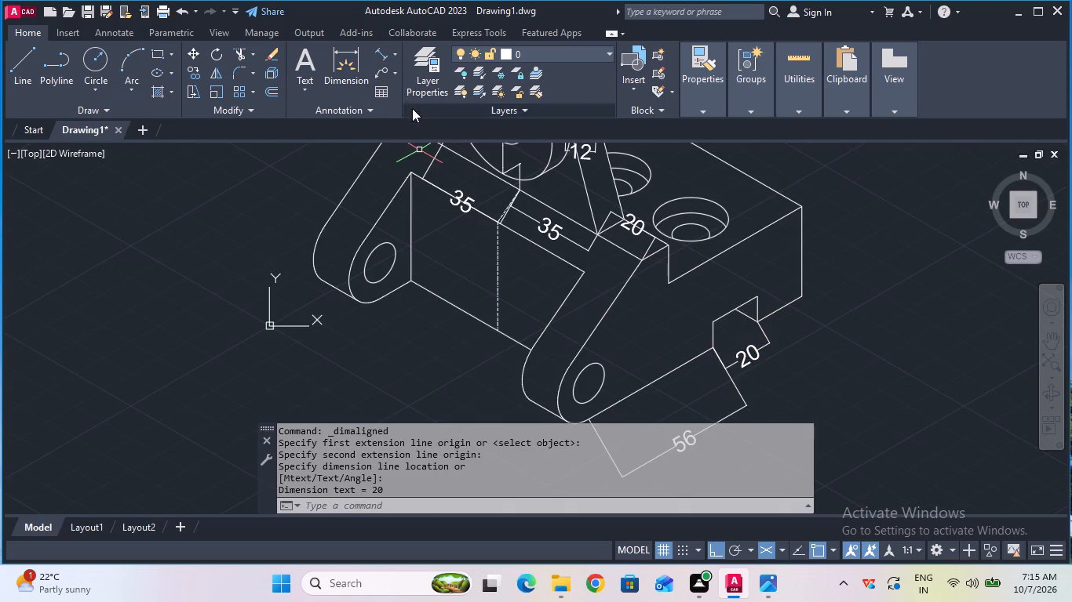
pyautogui.click(382, 46)
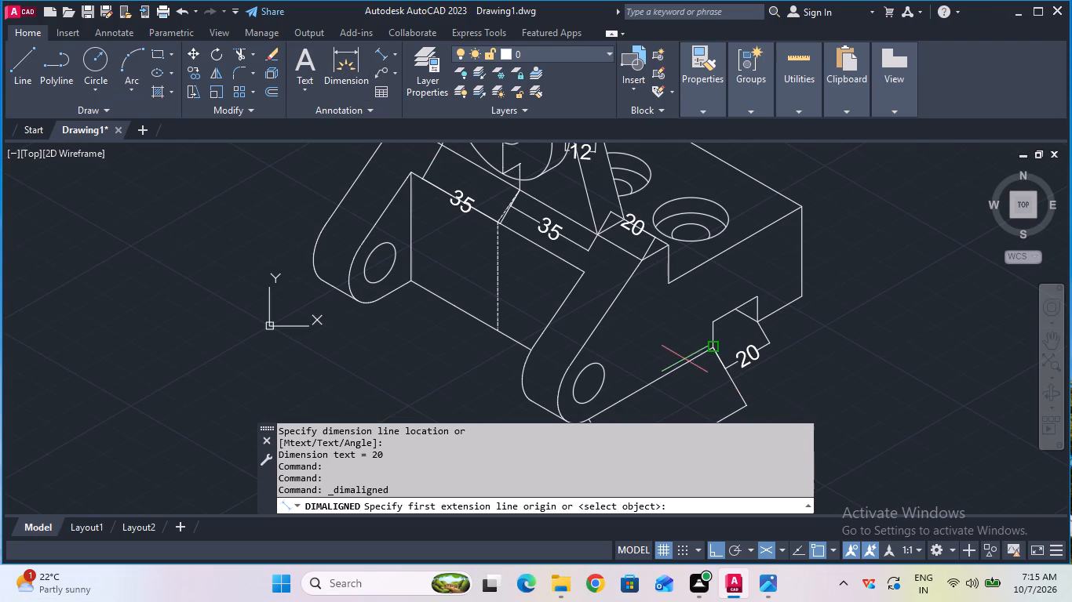
pyautogui.click(758, 324)
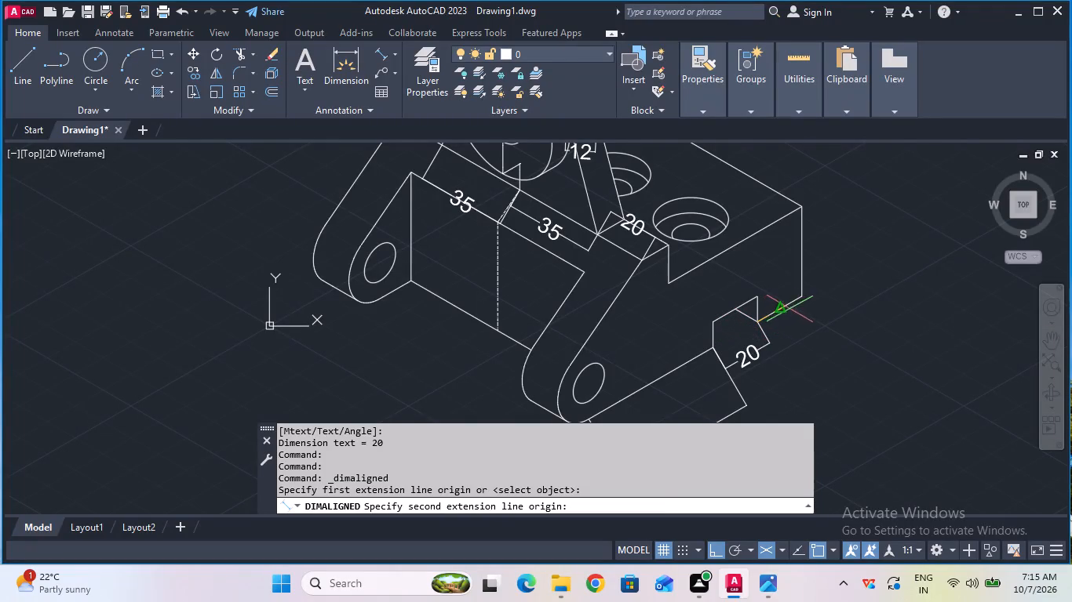
pyautogui.click(801, 301)
pyautogui.click(824, 344)
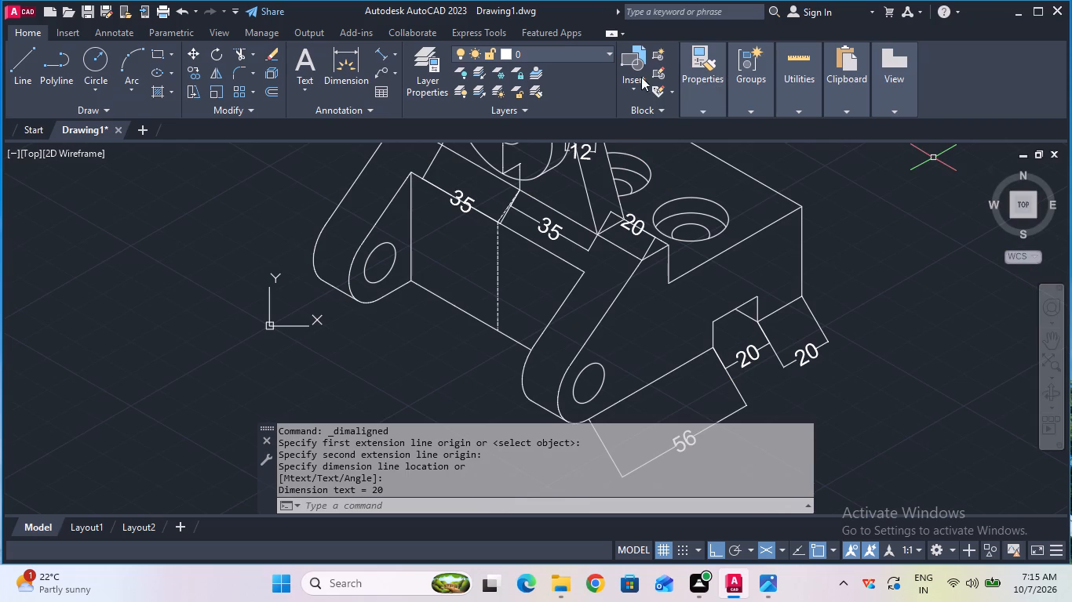
# Add an aligned dimension for the height of the vertical step beside the counterbored hole, placed on the arm side of it.
pyautogui.click(385, 45)
pyautogui.click(672, 245)
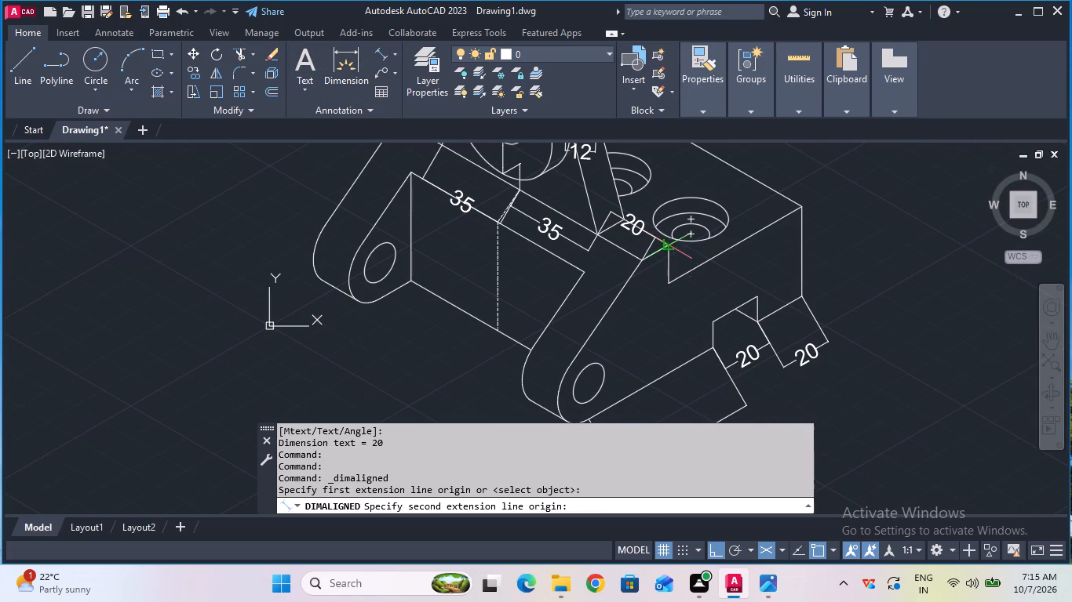
pyautogui.click(673, 280)
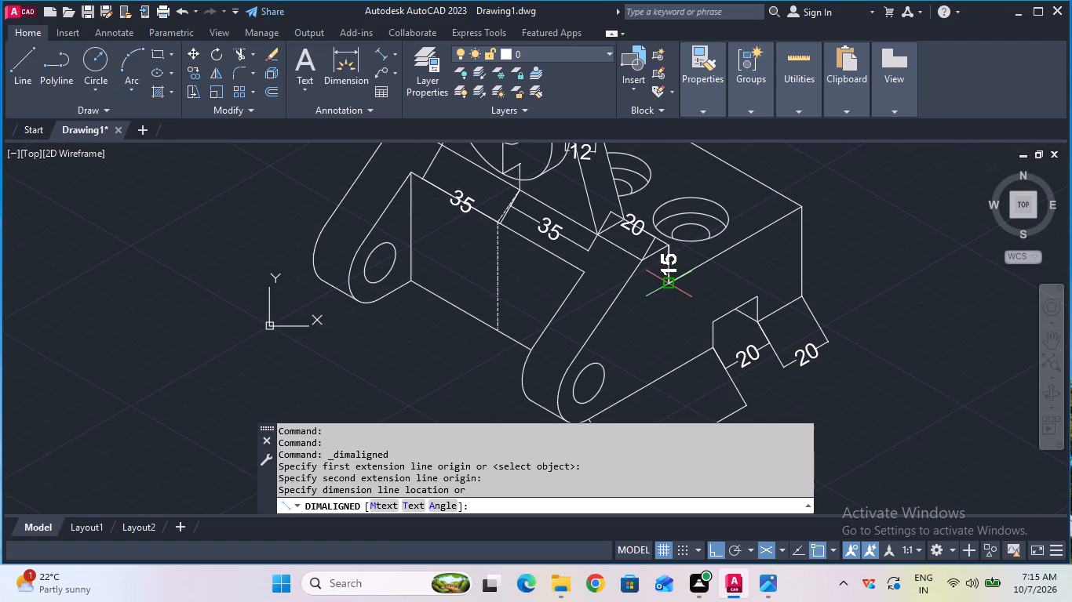
pyautogui.click(656, 292)
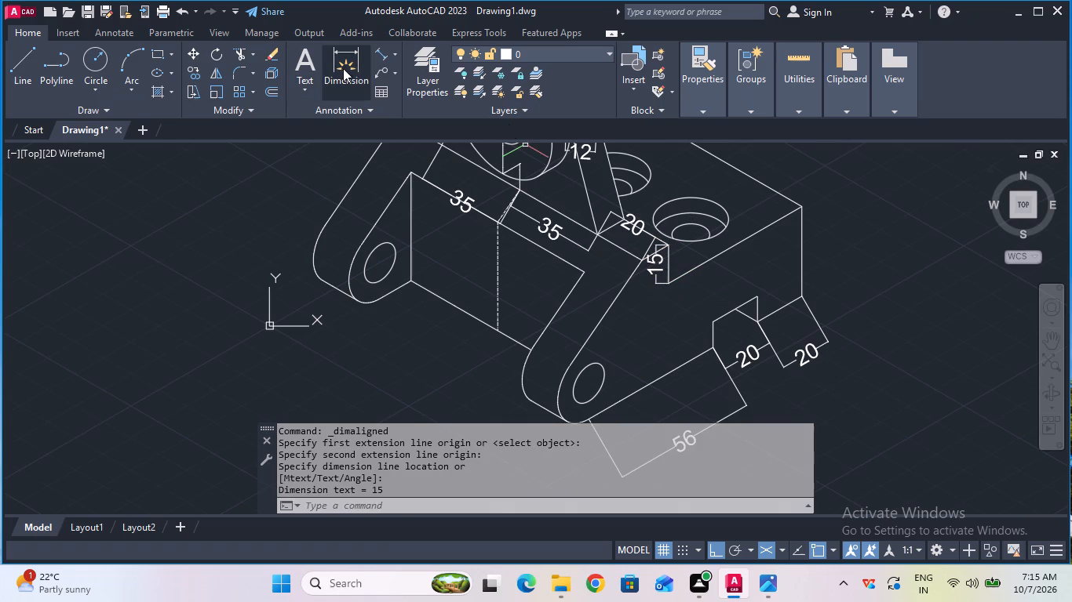
# Add a 14 mm aligned dimension along the far arm's bottom edge, starting at the front face's lower corner, placed below the edge.
pyautogui.doubleClick(375, 52)
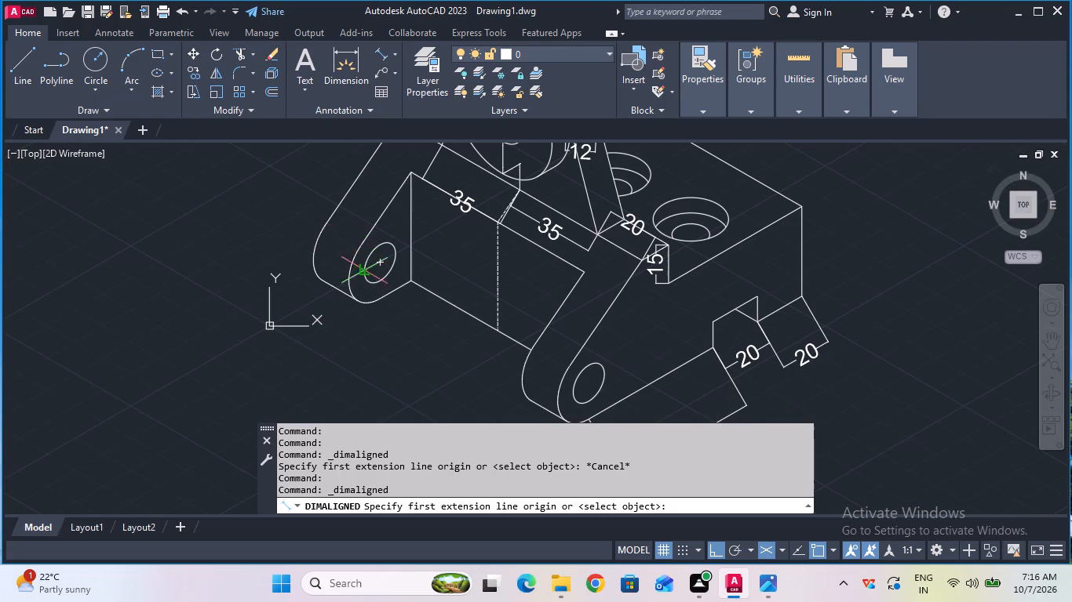
pyautogui.click(410, 282)
pyautogui.write('14')
pyautogui.press('Return')
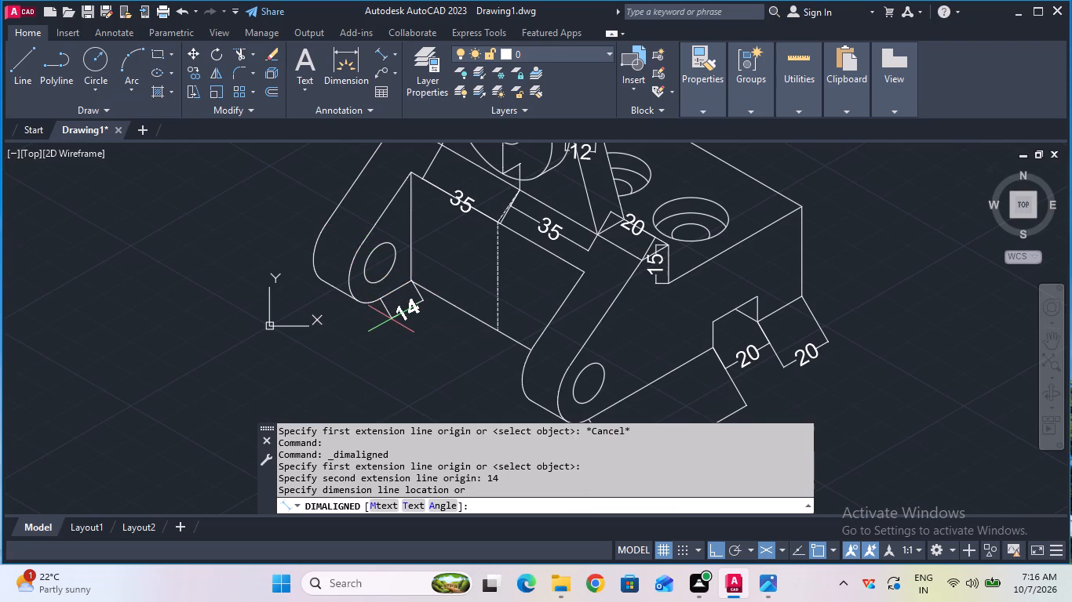
pyautogui.doubleClick(392, 319)
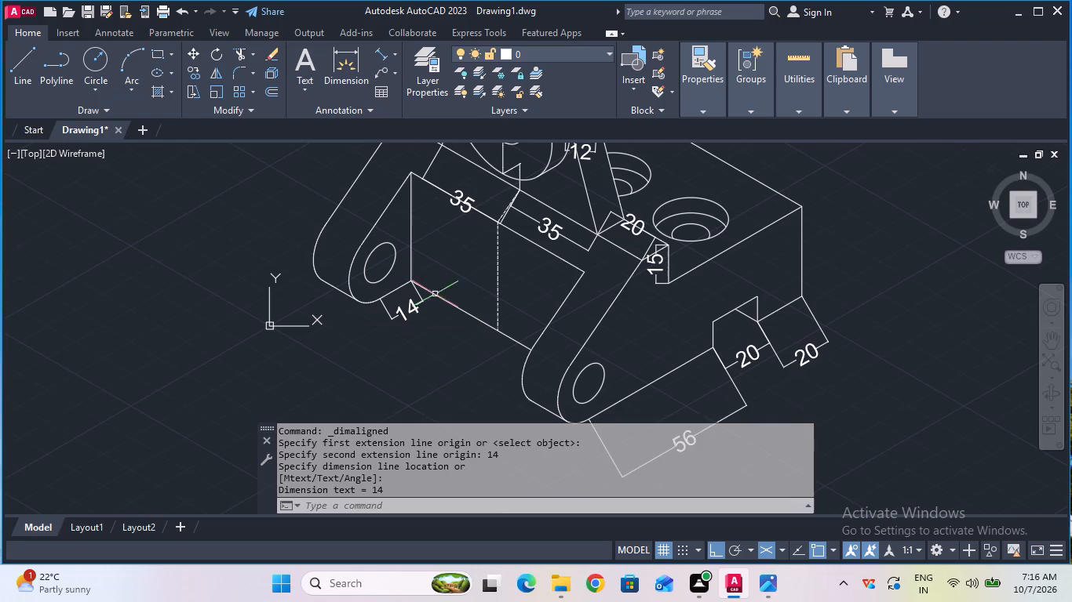
# Add an aligned dimension across the thickness of each arm, near then far, placed where the rounded end begins.
pyautogui.click(384, 51)
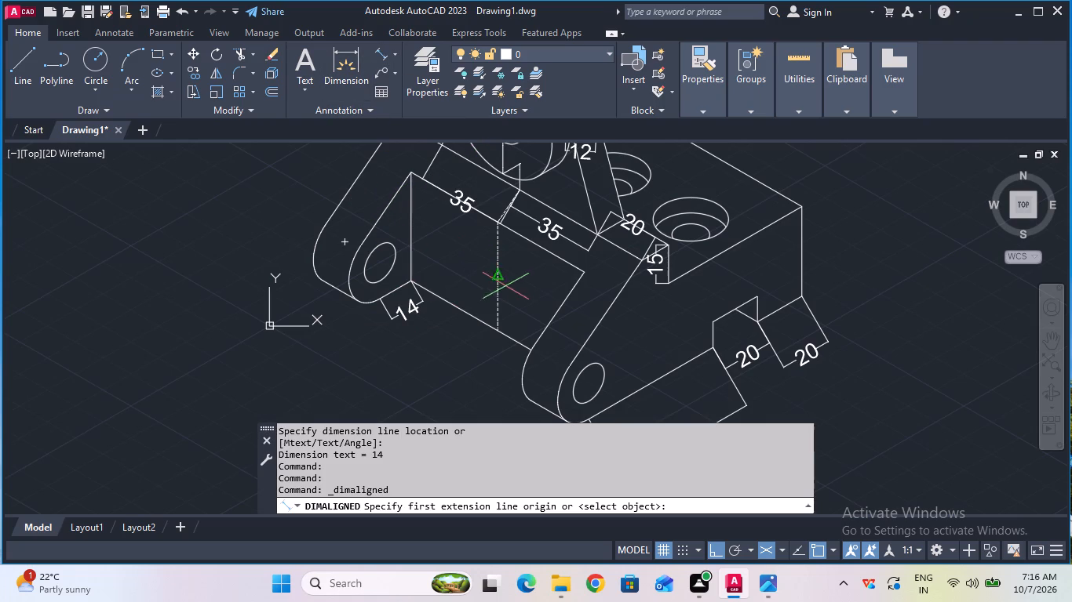
pyautogui.click(533, 351)
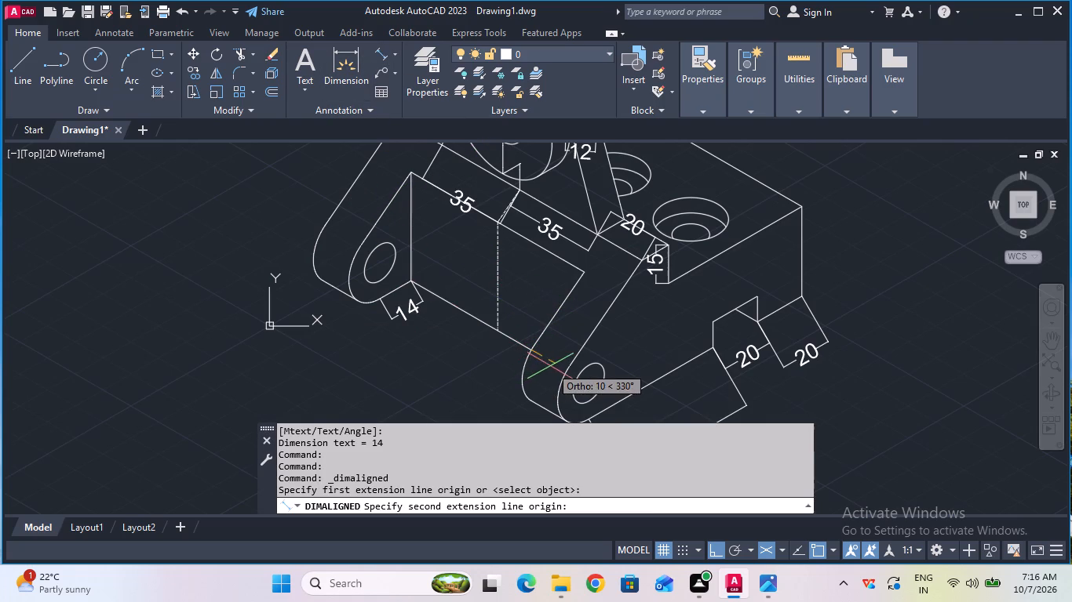
pyautogui.click(564, 372)
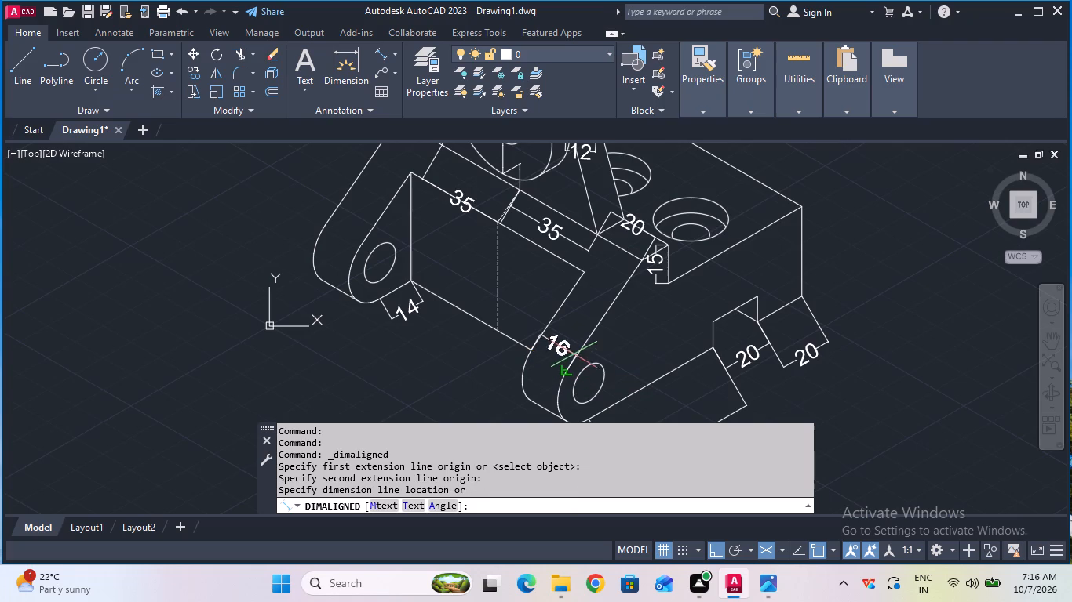
pyautogui.click(576, 346)
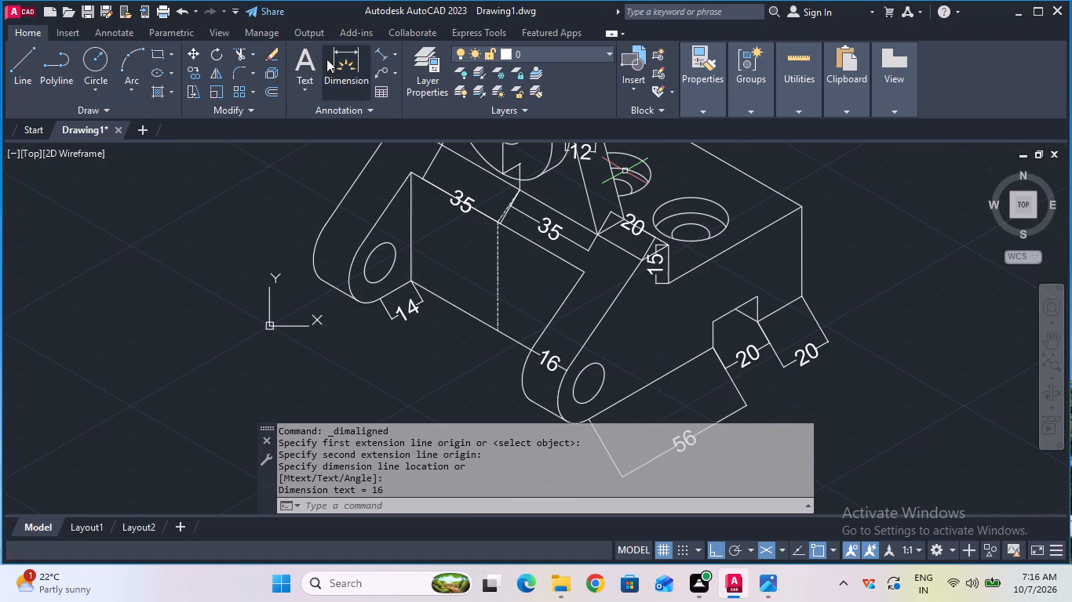
pyautogui.click(378, 48)
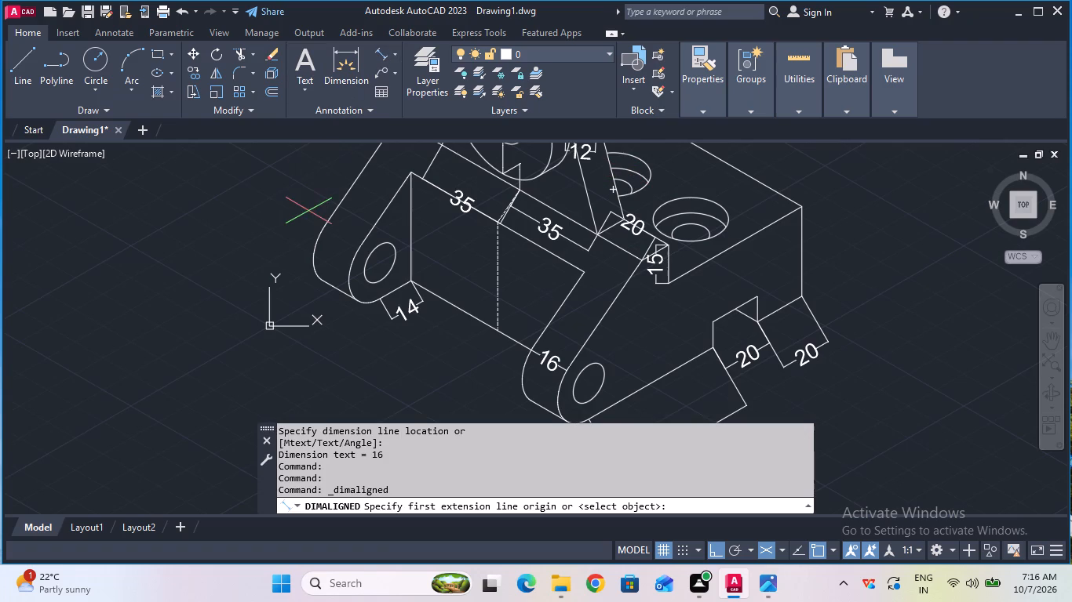
pyautogui.click(323, 235)
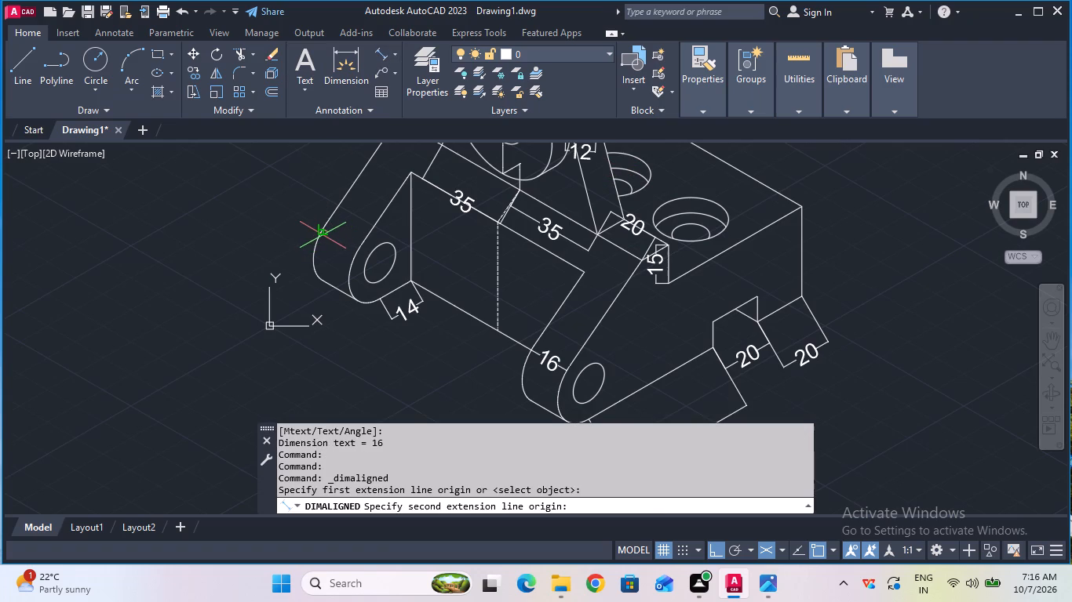
pyautogui.click(352, 253)
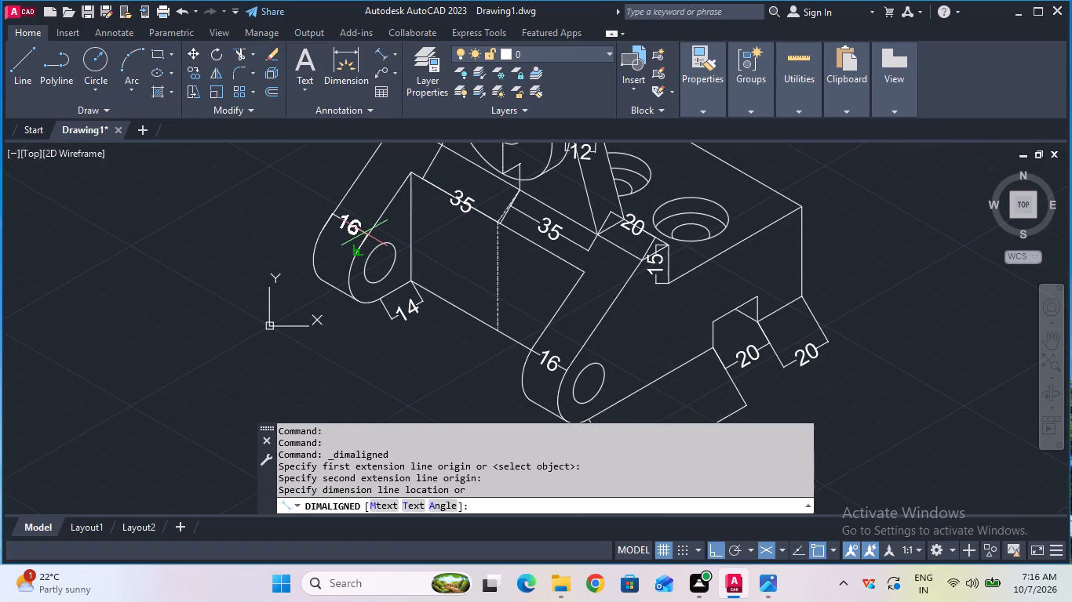
pyautogui.doubleClick(364, 233)
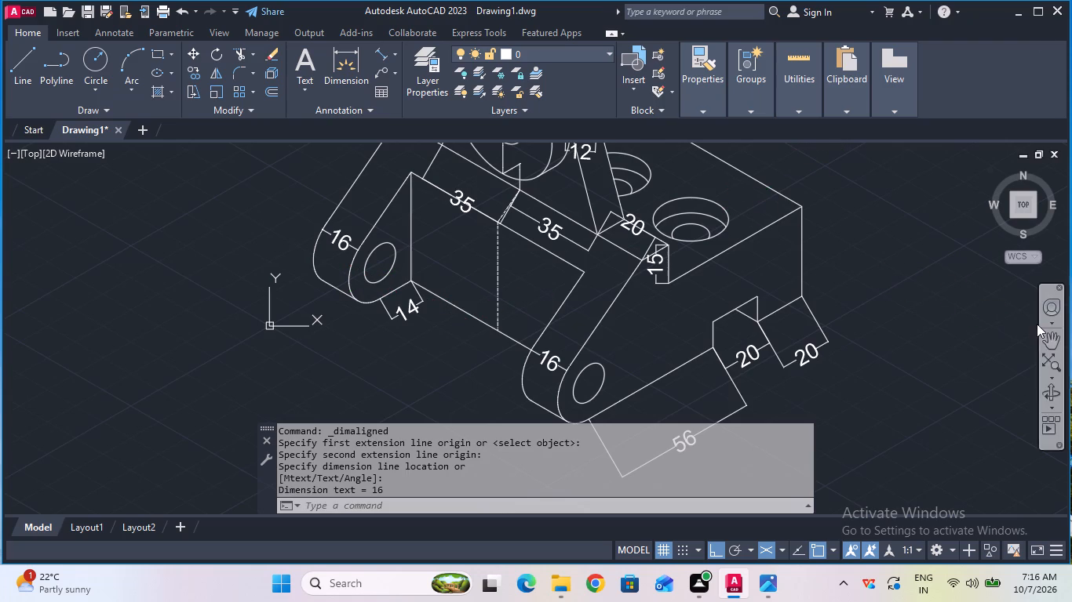
# Add an aligned dimension between the centres of the two counterbored holes, placed just outside the base's long back edge.
pyautogui.click(1050, 346)
pyautogui.moveTo(841, 282); pyautogui.dragTo(931, 393)
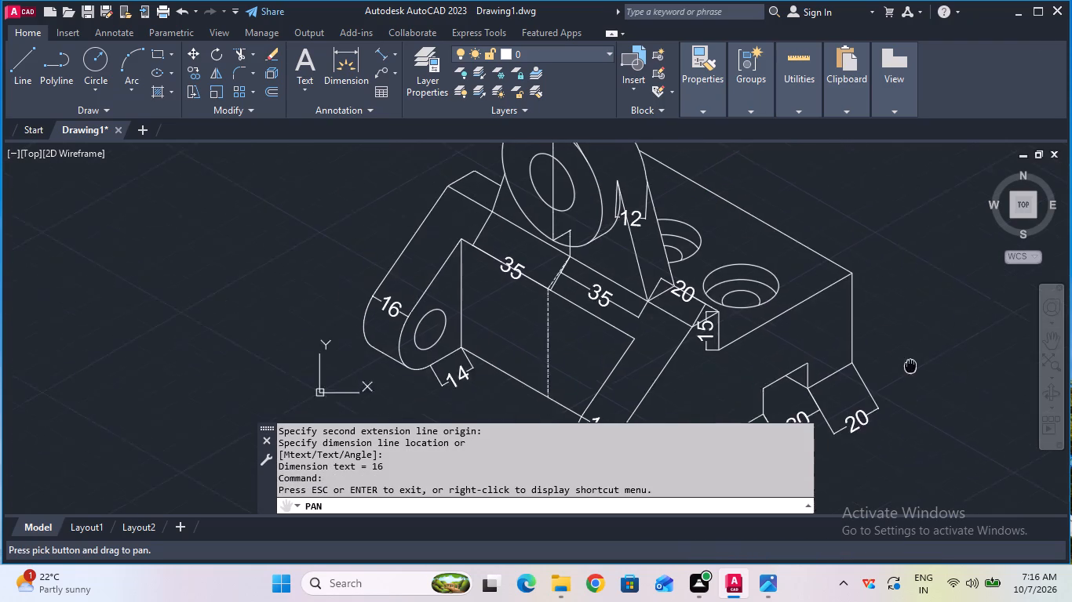
pyautogui.moveTo(931, 393); pyautogui.dragTo(943, 402)
pyautogui.press('Escape')
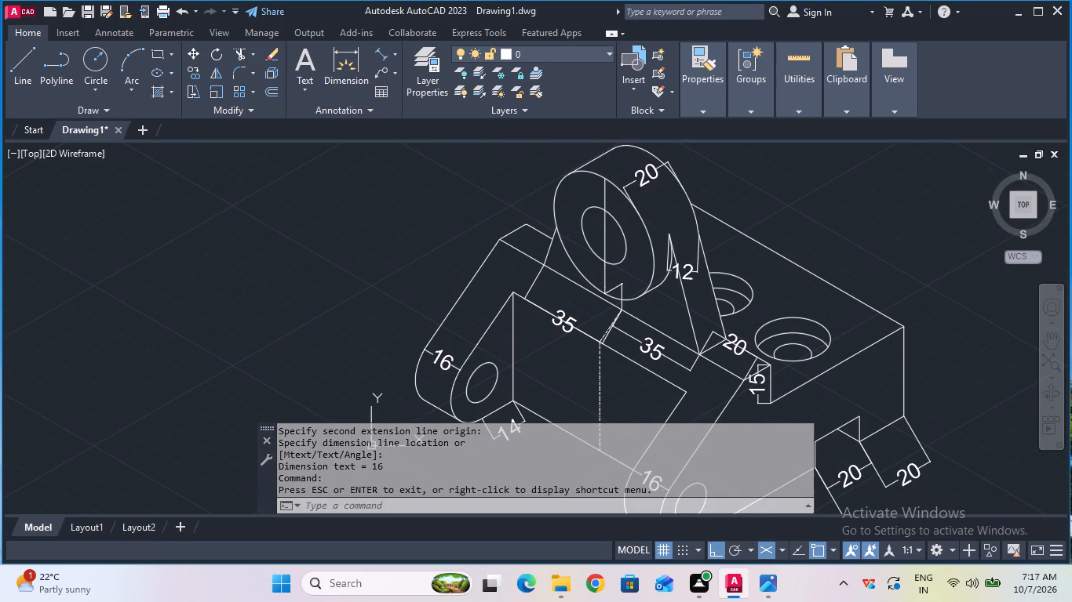
pyautogui.click(390, 47)
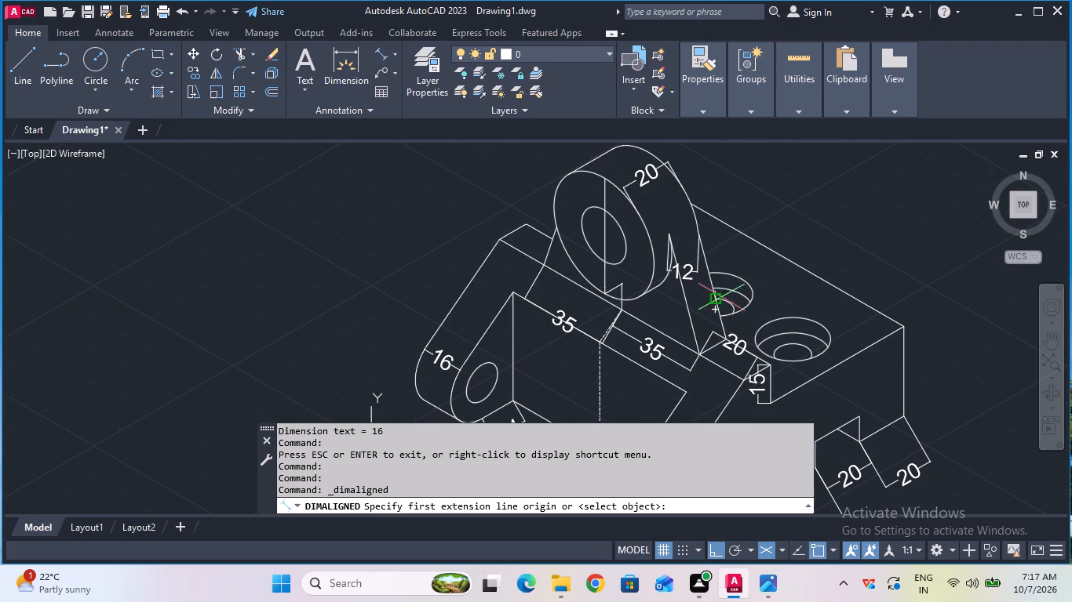
pyautogui.click(719, 292)
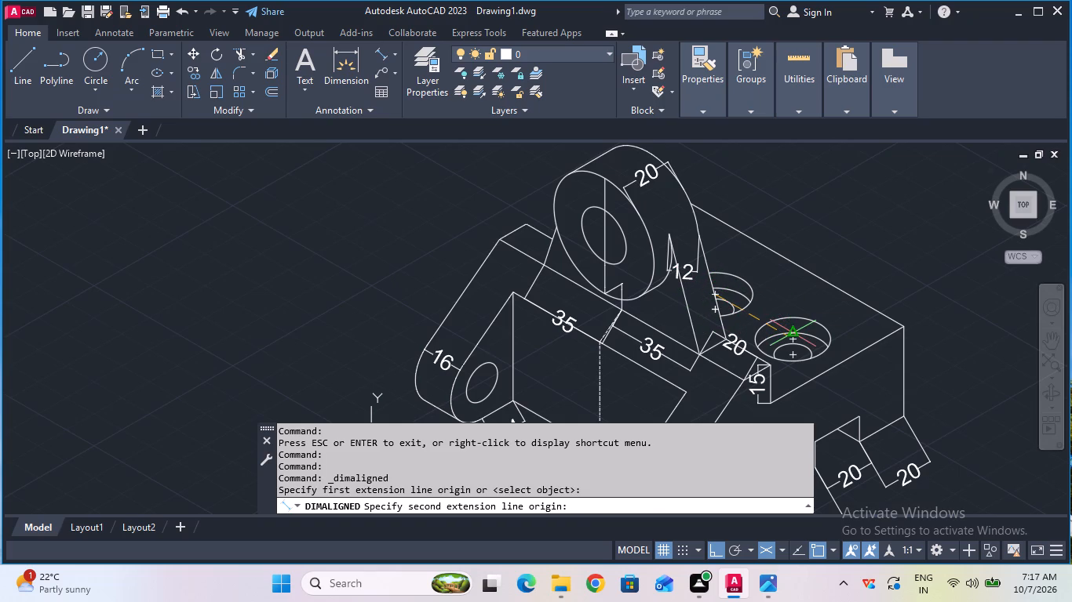
pyautogui.click(796, 339)
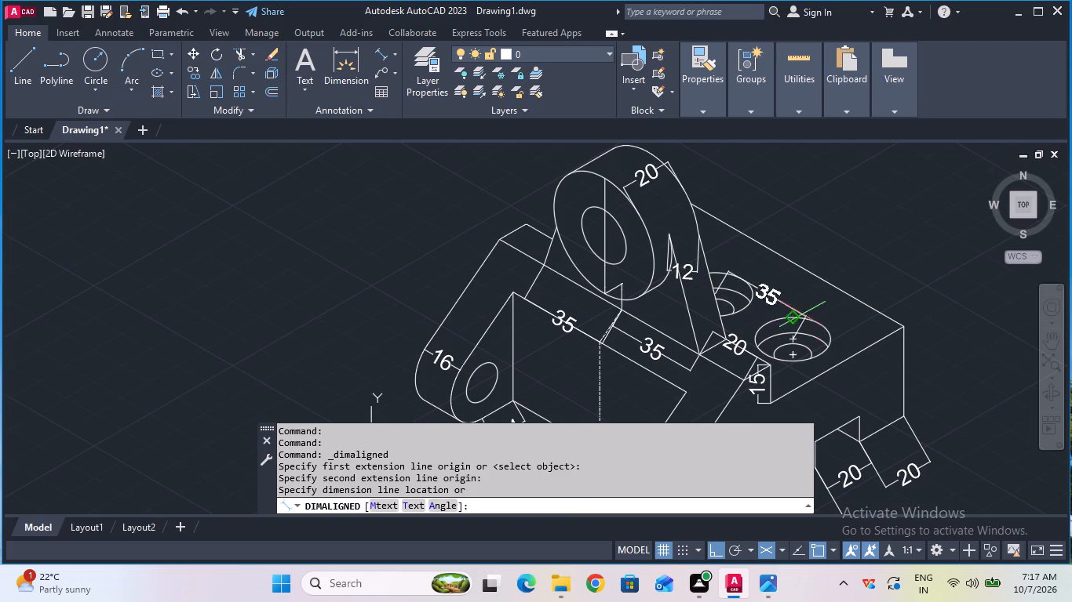
pyautogui.click(834, 254)
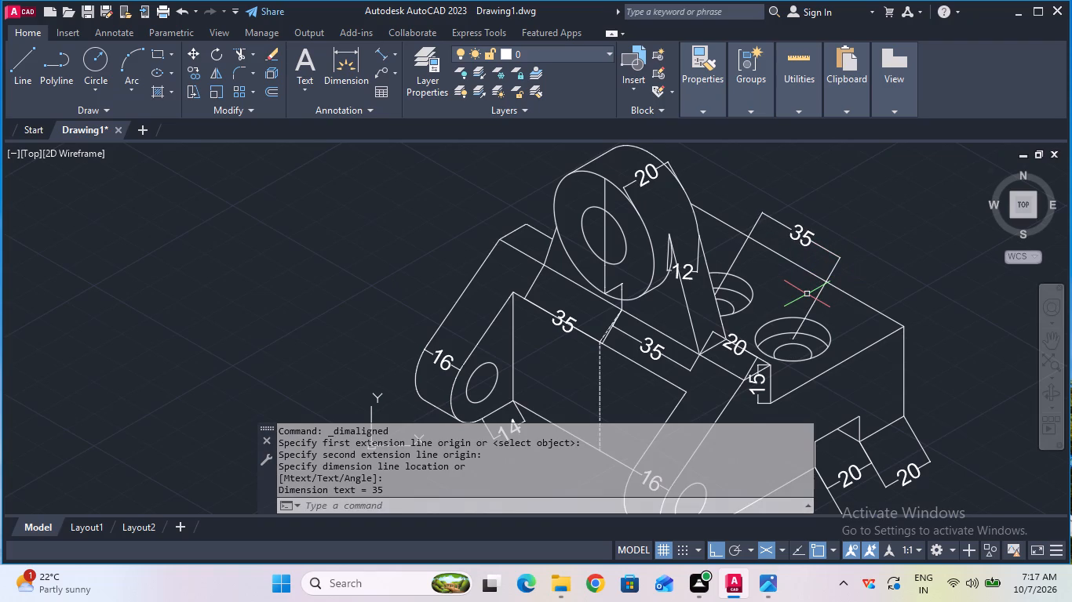
# Close the image viewer holding the reference picture.
pyautogui.scroll(-3, 806, 294)
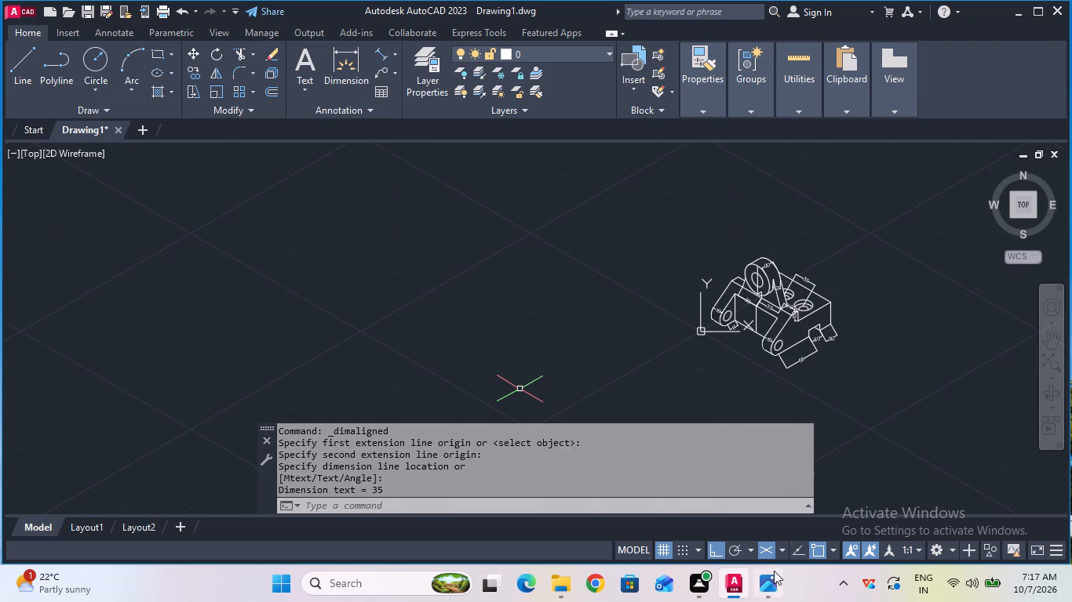
pyautogui.click(830, 455)
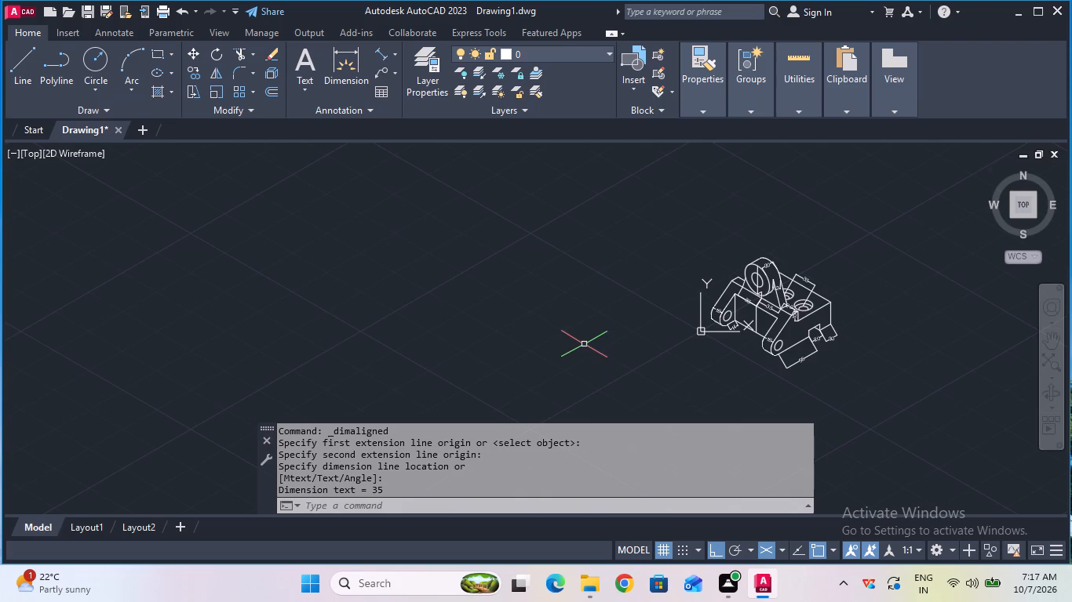
# Add an aligned dimension from the vertical step's lower corner to the midpoint of the adjoining top edge, placed below that edge.
pyautogui.scroll(3, 748, 316)
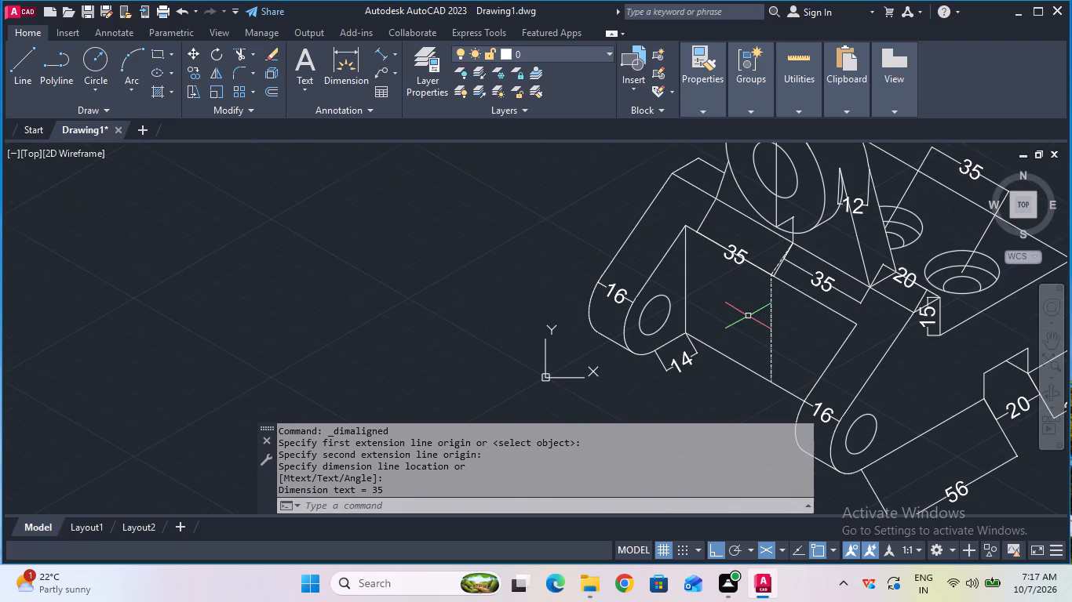
pyautogui.click(381, 50)
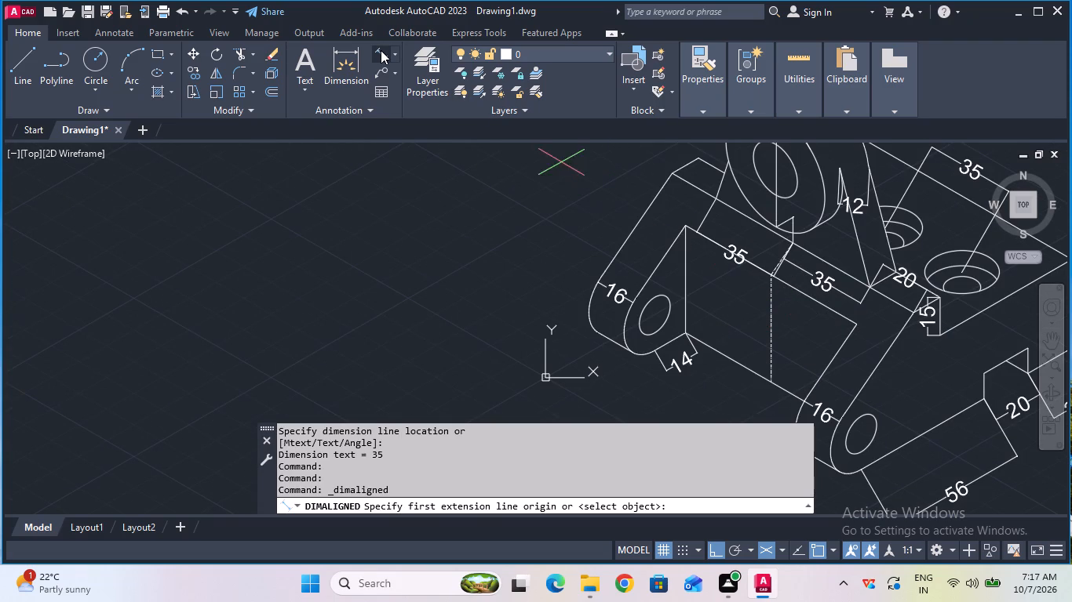
pyautogui.click(941, 336)
pyautogui.click(1001, 296)
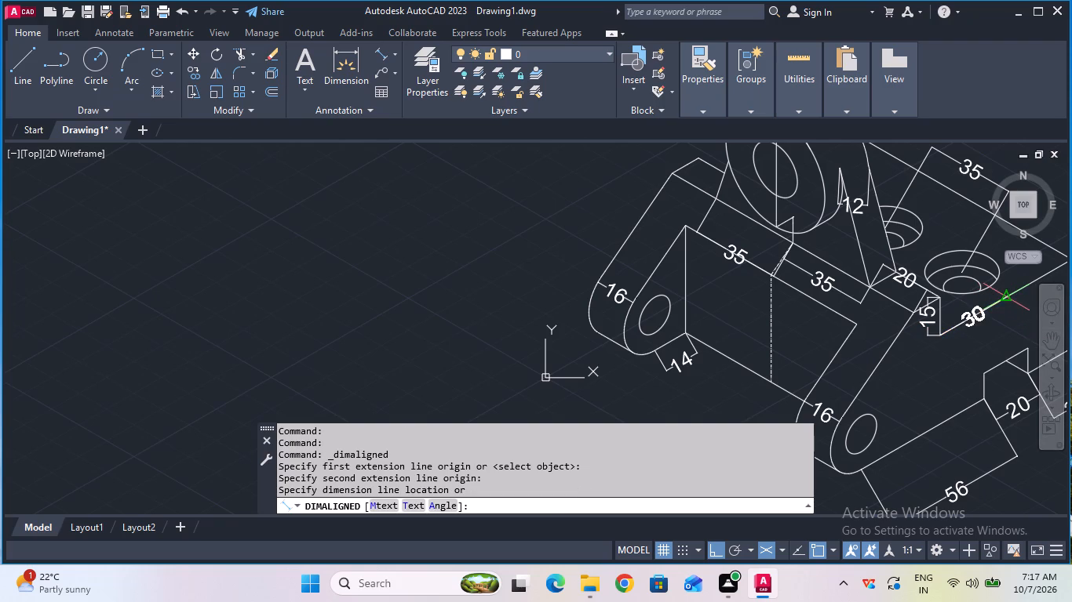
pyautogui.click(1007, 321)
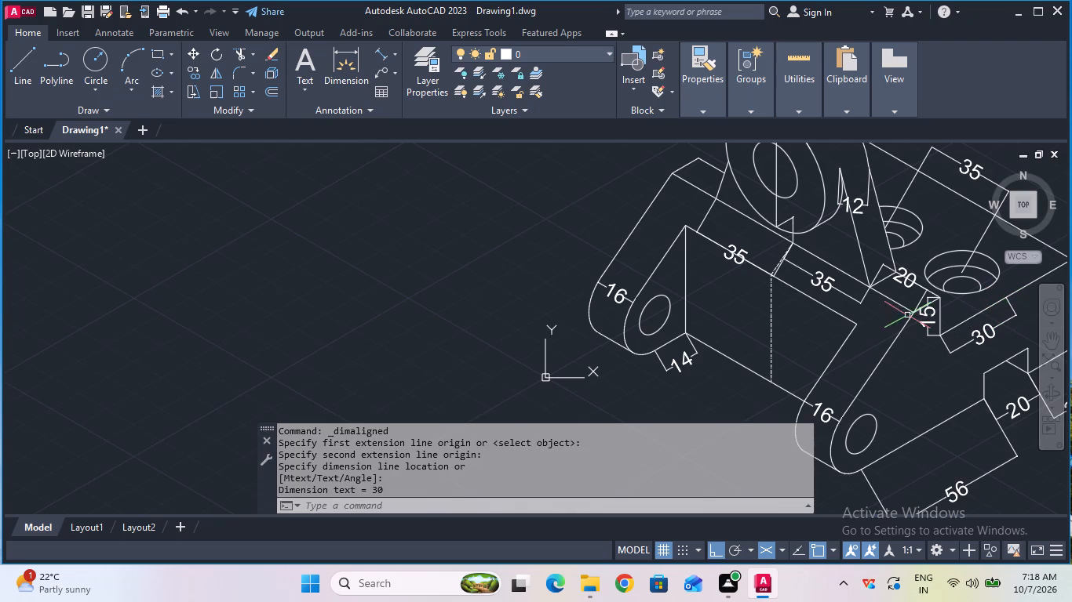
# Add a 20 mm aligned dimension along the base's long back top edge, starting at its outer corner and placed outside the edge.
pyautogui.moveTo(910, 220); pyautogui.dragTo(467, 332, button='middle')
pyautogui.middleClick(467, 332)
pyautogui.middleClick(467, 332)
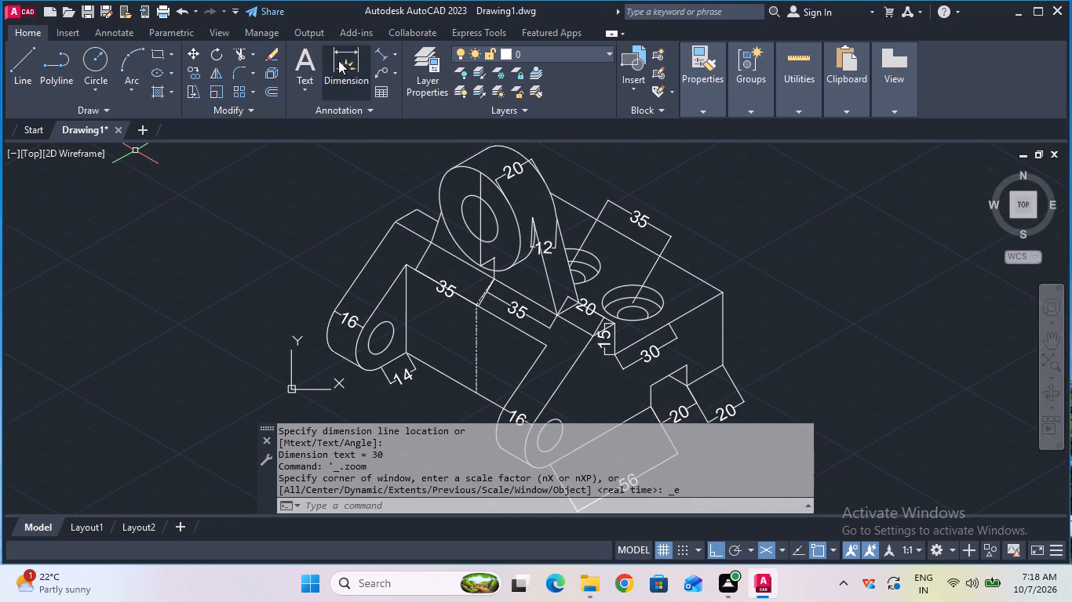
pyautogui.click(380, 46)
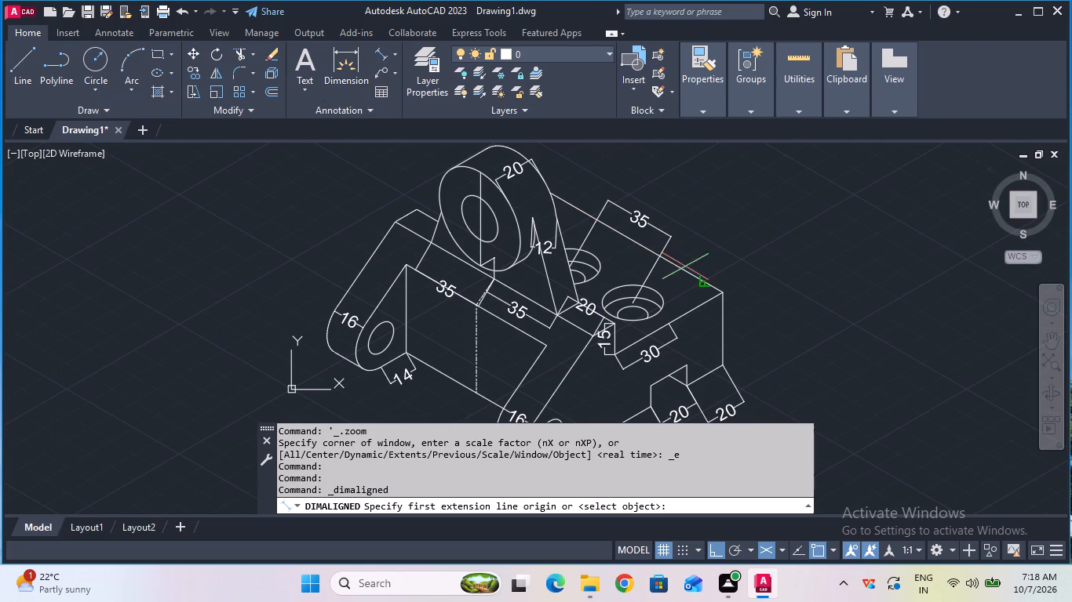
pyautogui.click(724, 295)
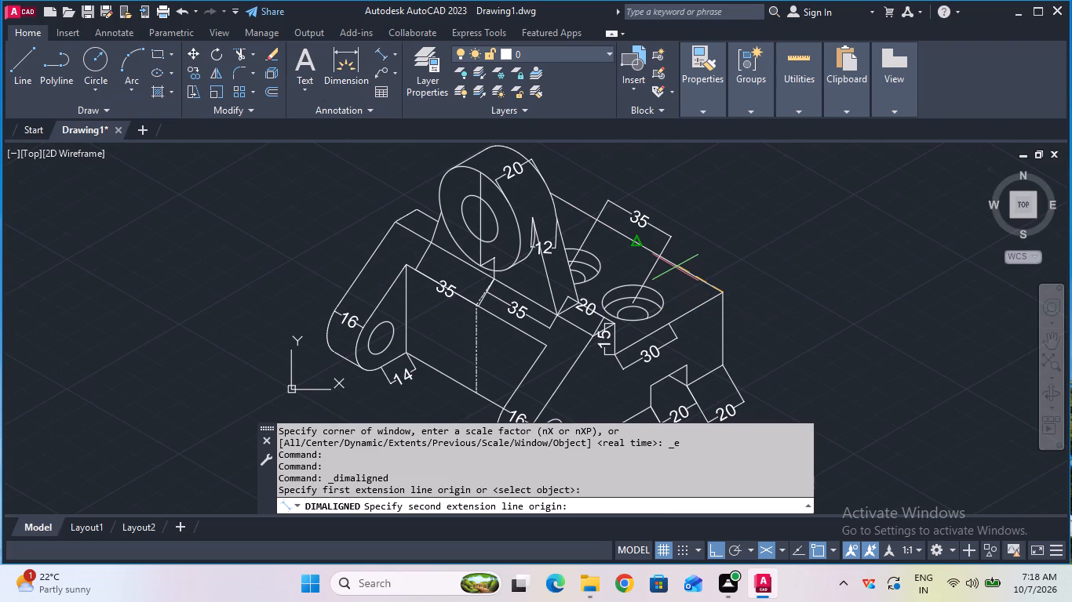
pyautogui.write('20')
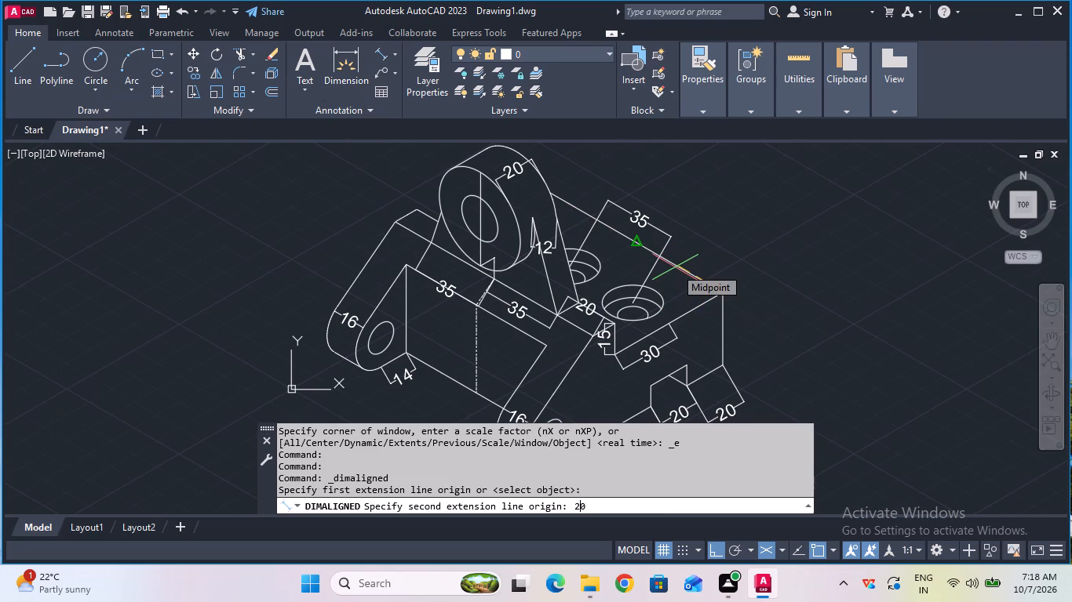
pyautogui.press('Return')
pyautogui.click(696, 243)
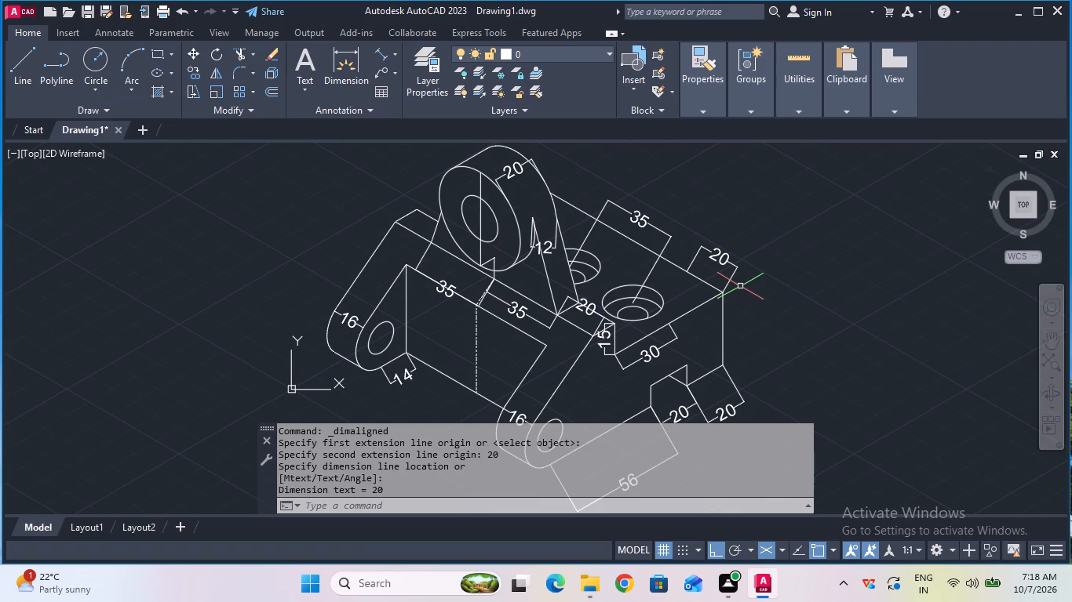
# Turn off log file recording with the LOGFILEOFF command.
pyautogui.click(418, 512)
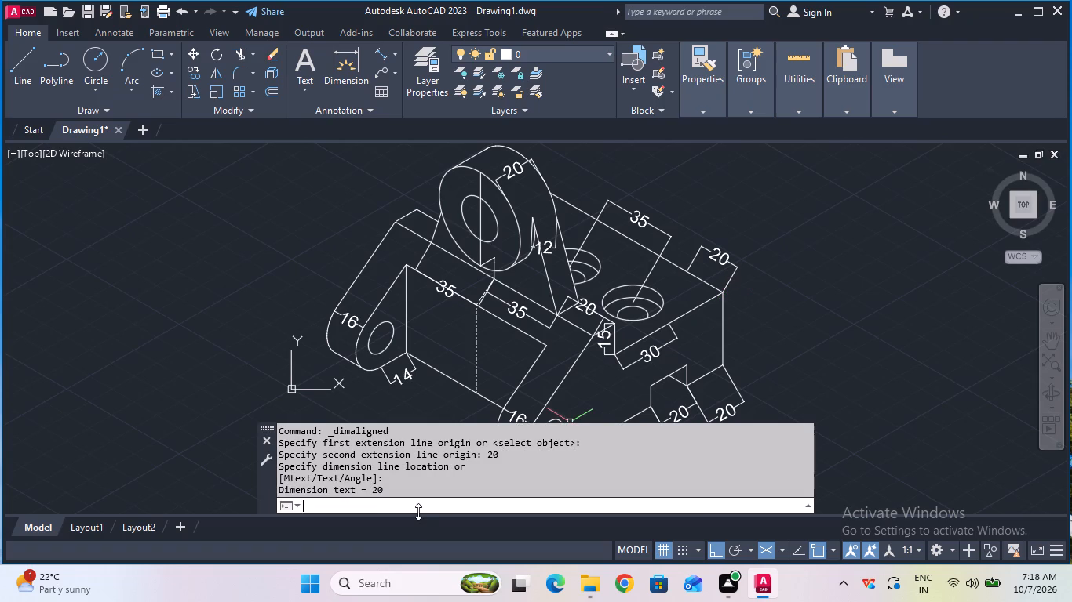
pyautogui.write('log')
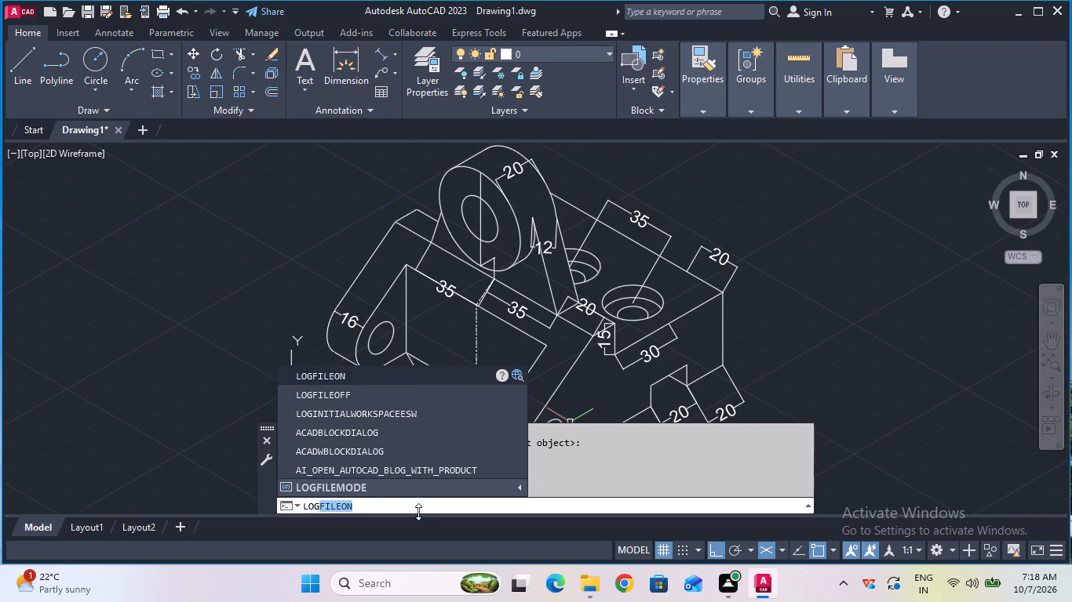
pyautogui.click(401, 390)
# Save the drawing in the Documents folder as Control Bracket, in AutoCAD 2018 Drawing format.
pyautogui.scroll(-2, 401, 390)
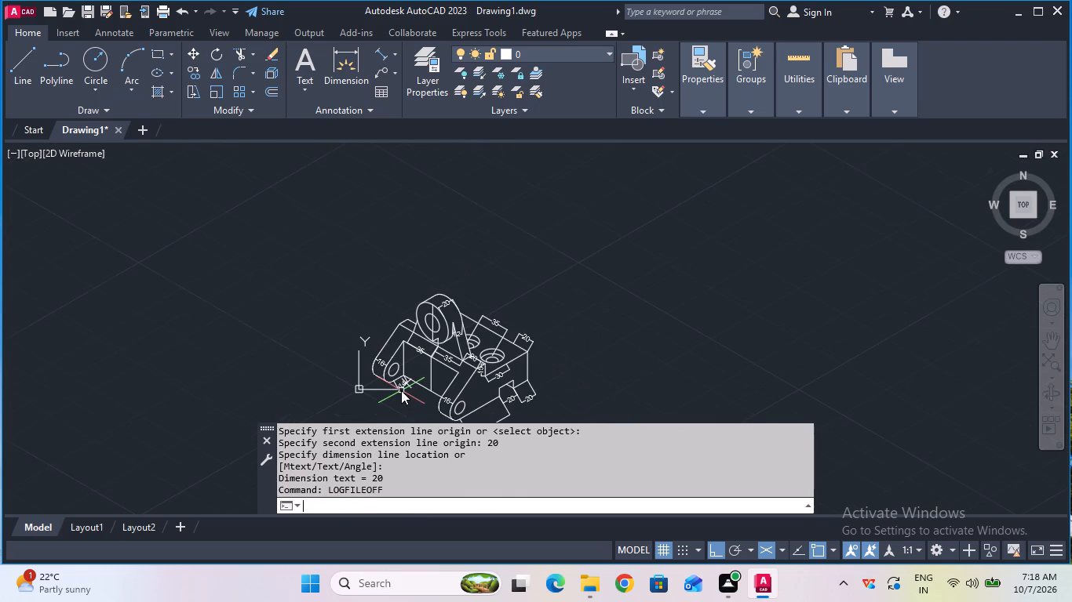
pyautogui.scroll(1, 401, 390)
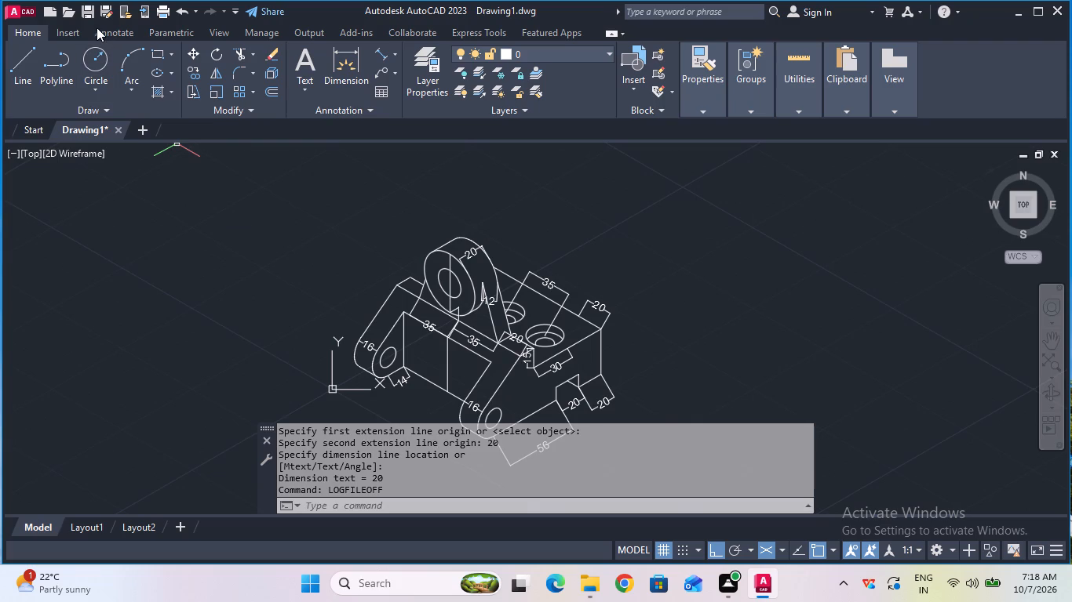
pyautogui.click(89, 16)
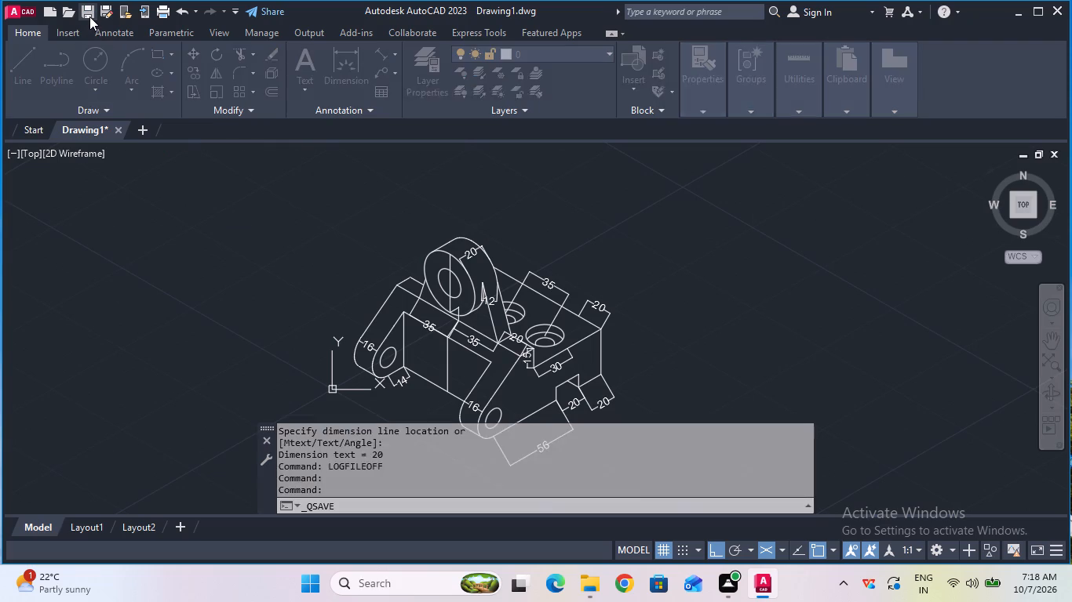
pyautogui.press('Delete')
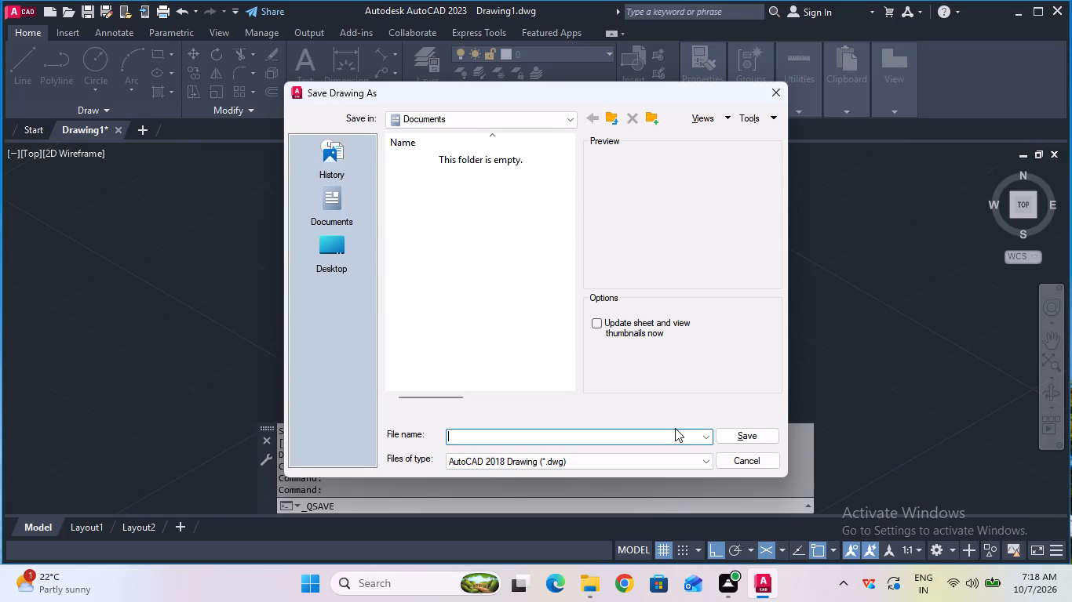
pyautogui.press('c')
pyautogui.write('ontr')
pyautogui.write('ol')
pyautogui.press('space')
pyautogui.press('b')
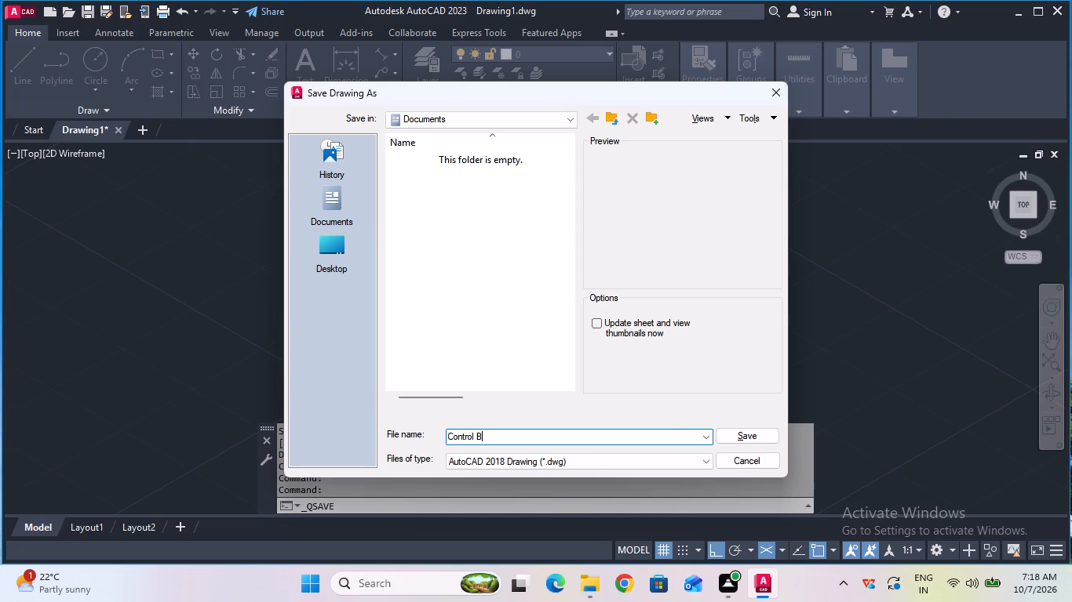
pyautogui.write('racket')
pyautogui.click(745, 428)
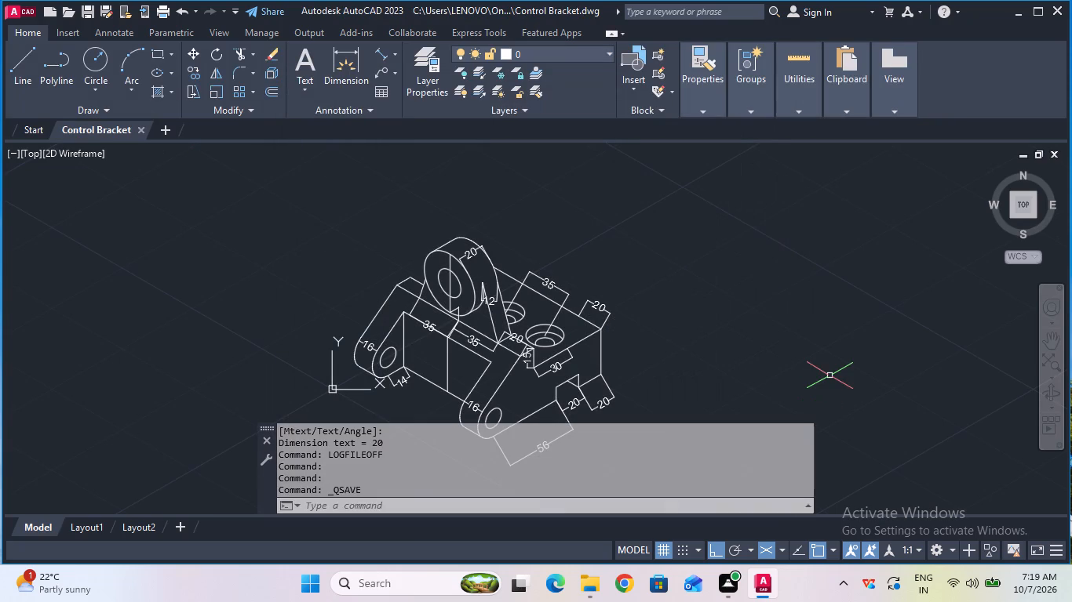
# Set up a plot on ISO A4 (297.00 x 210.00 MM) paper, centred, with a window around the dimensioned bracket as the plot area.
pyautogui.scroll(-1, 830, 375)
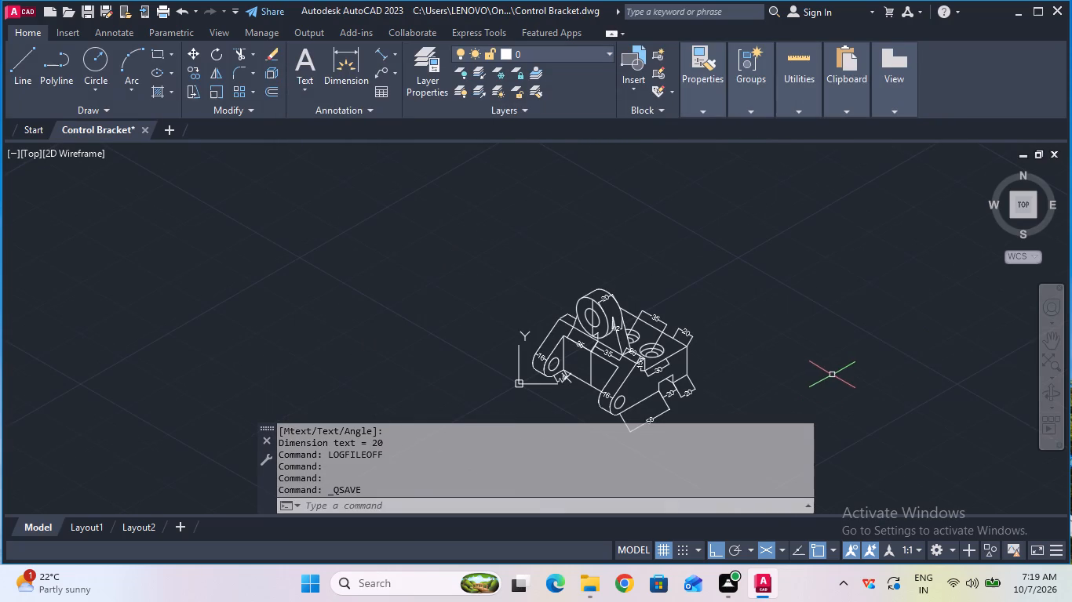
pyautogui.click(1045, 340)
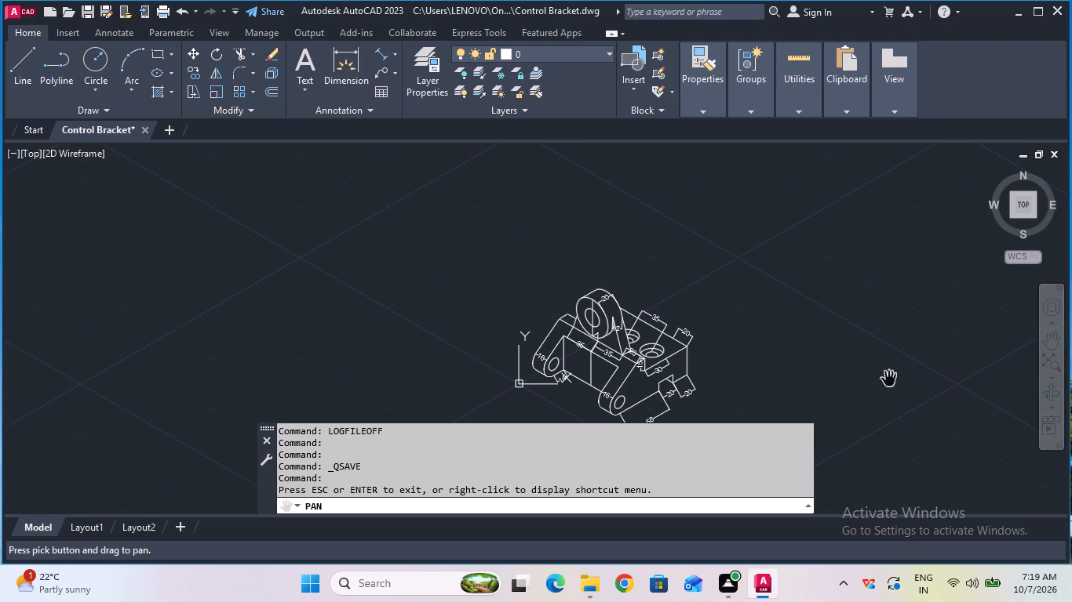
pyautogui.moveTo(798, 375); pyautogui.dragTo(787, 263)
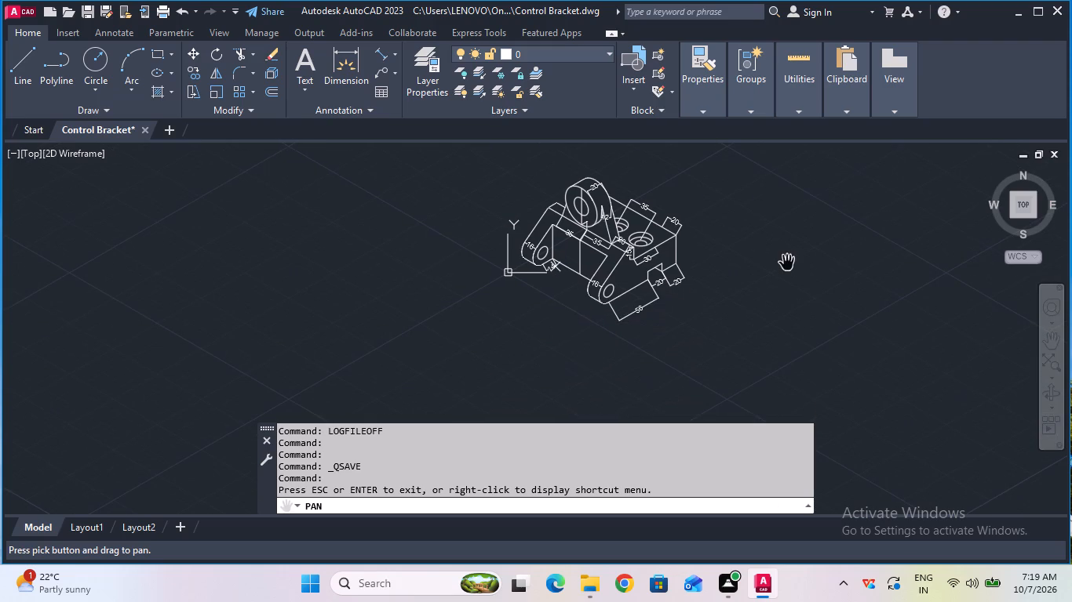
pyautogui.press('Escape')
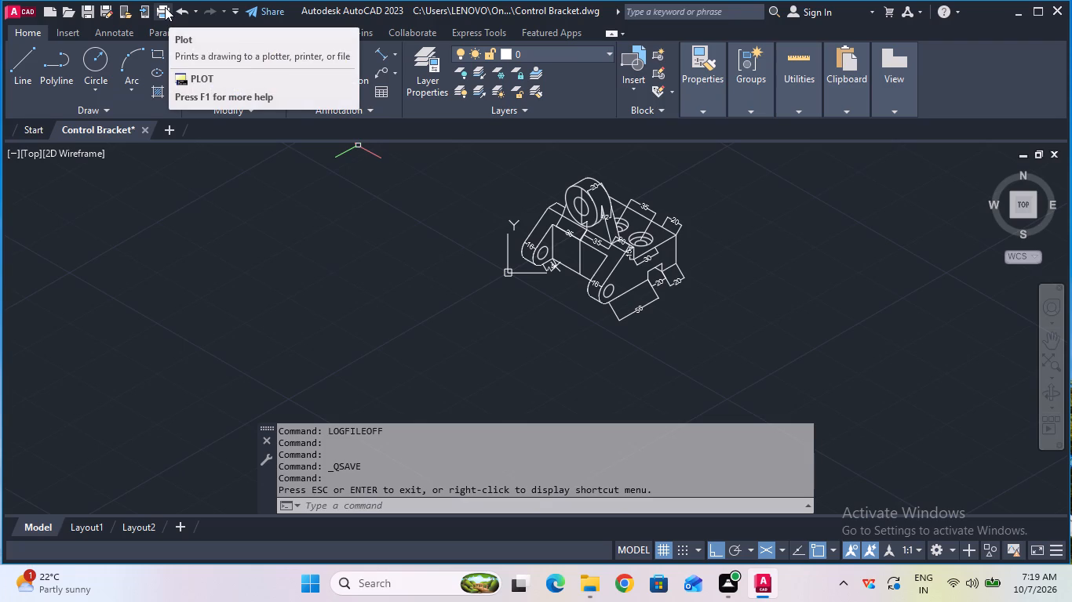
pyautogui.click(165, 7)
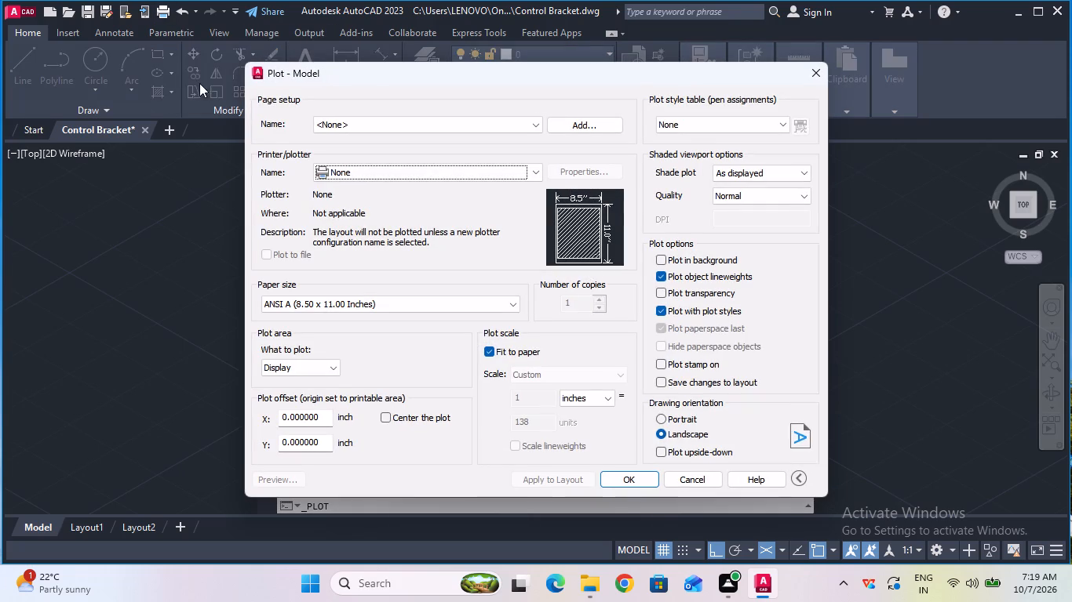
pyautogui.click(418, 309)
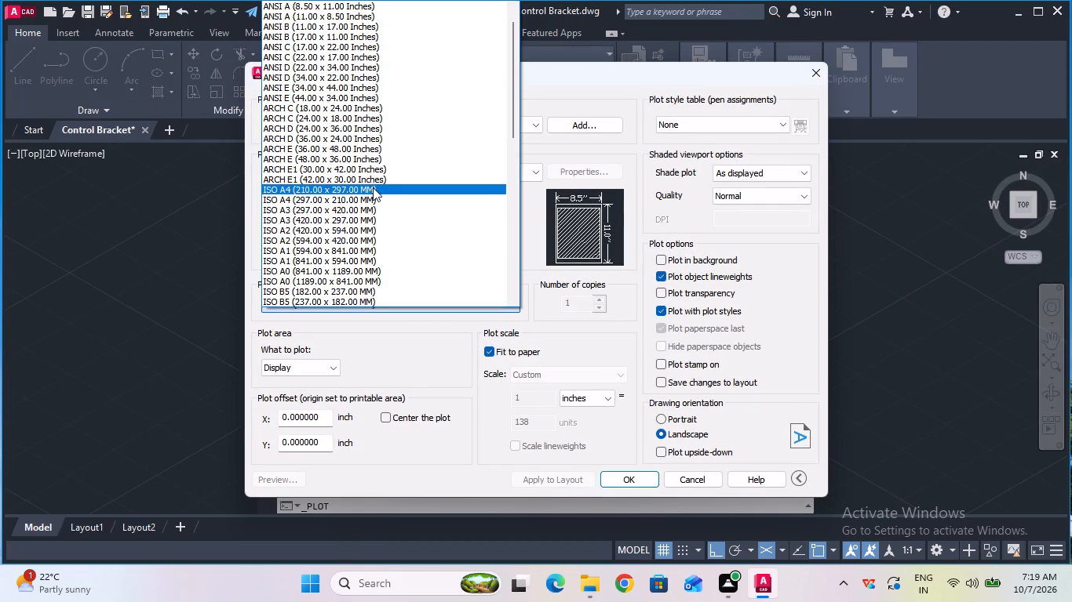
pyautogui.click(381, 199)
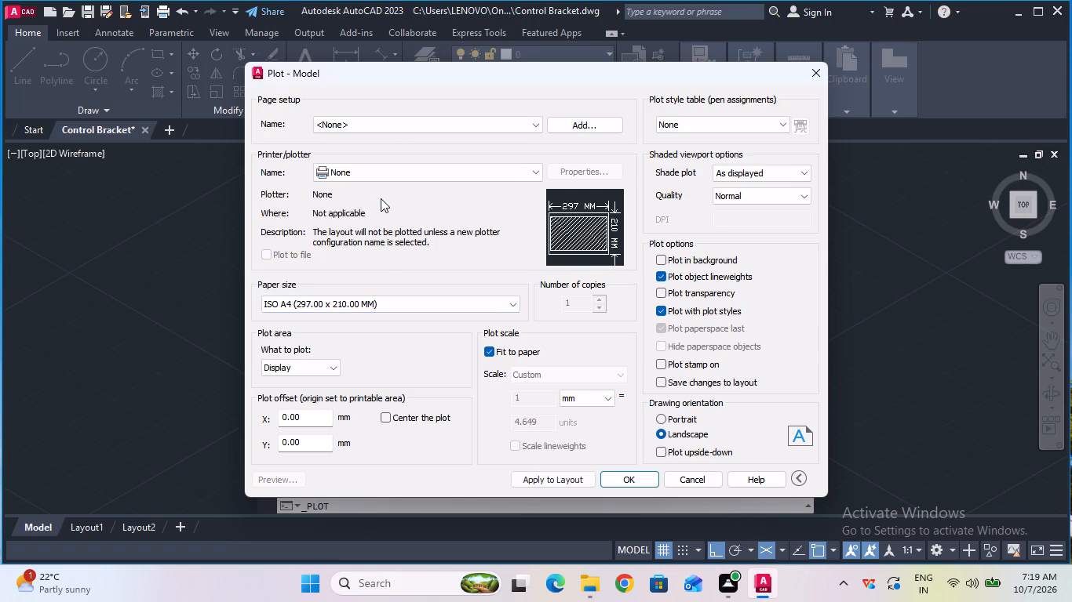
pyautogui.click(384, 412)
pyautogui.click(337, 370)
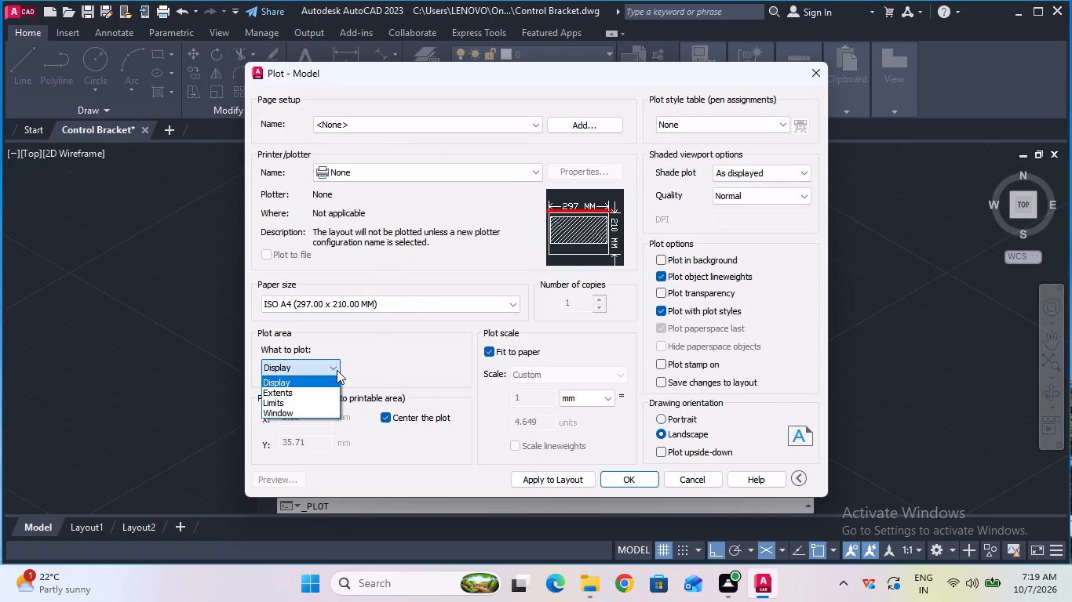
pyautogui.doubleClick(322, 410)
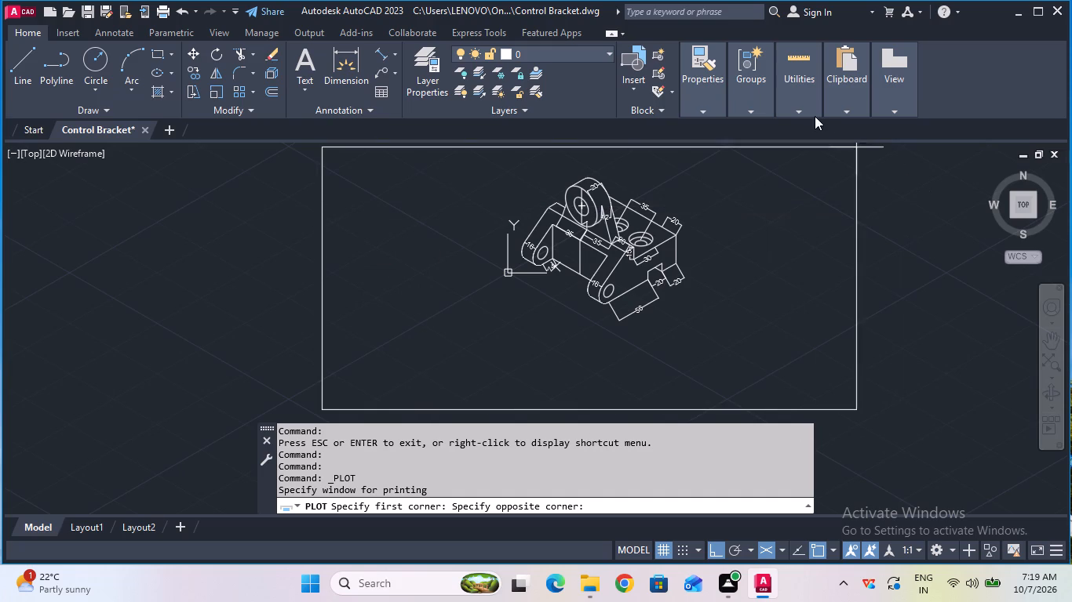
pyautogui.click(748, 160)
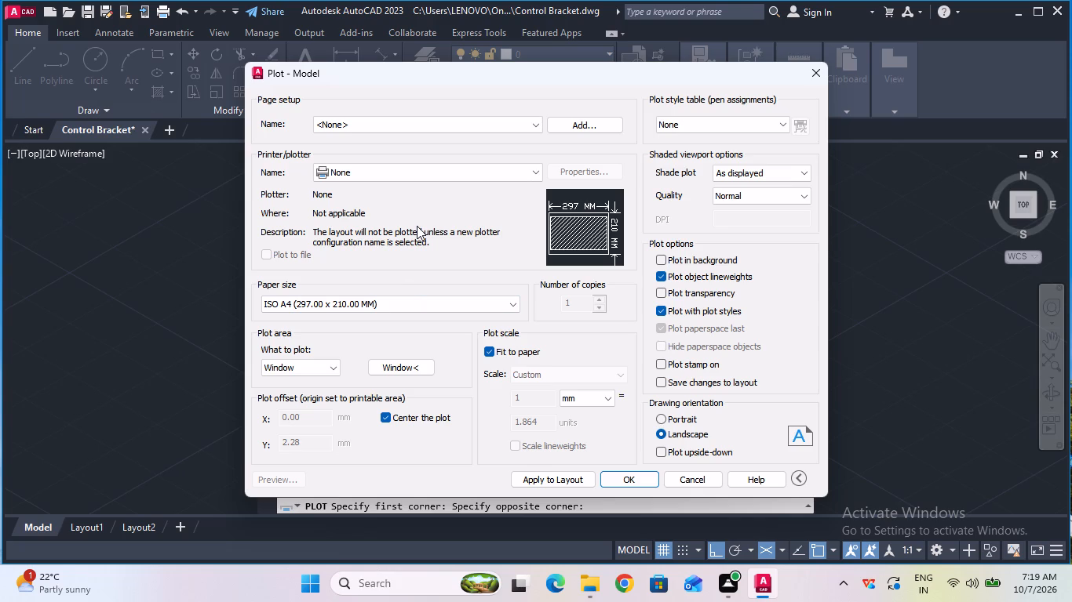
# Plot the drawing with DWG To PDF.pc3 to Control Bracket-Model.pdf in the Documents folder, and close the opened PDF.
pyautogui.doubleClick(461, 170)
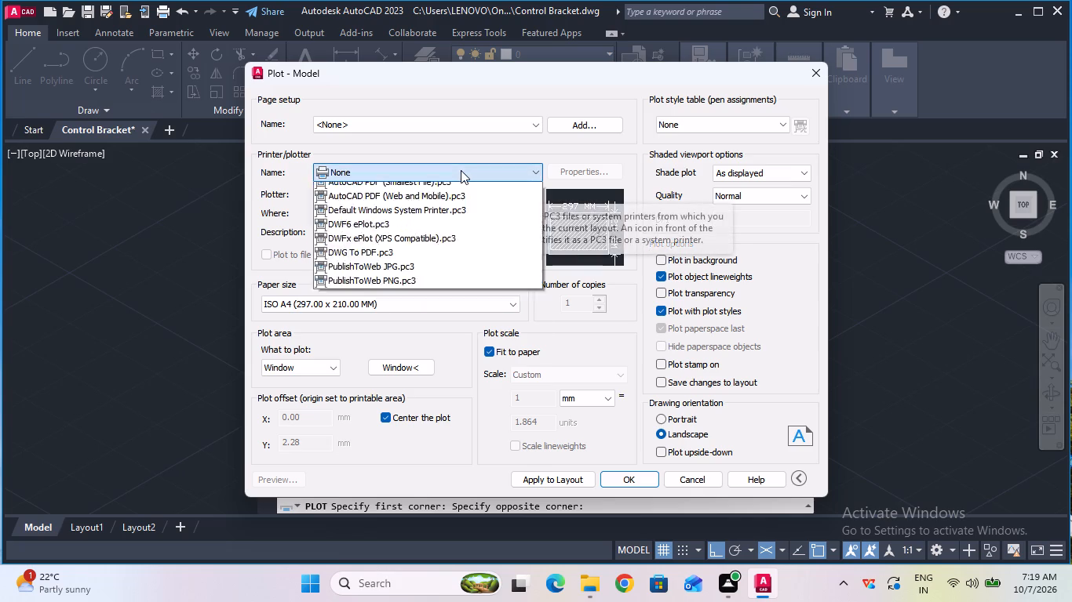
pyautogui.click(461, 170)
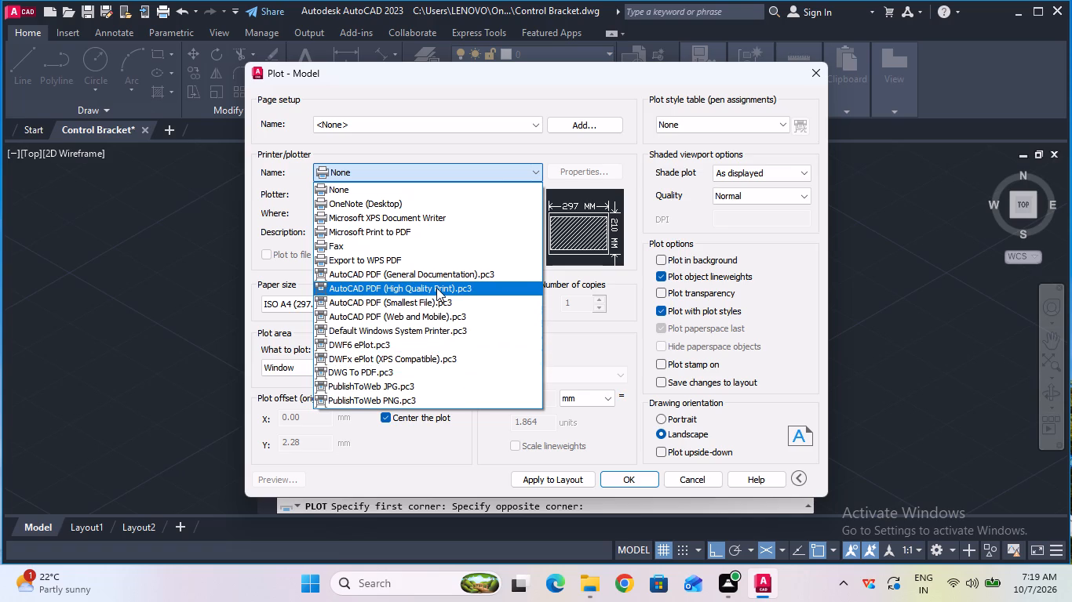
pyautogui.click(448, 370)
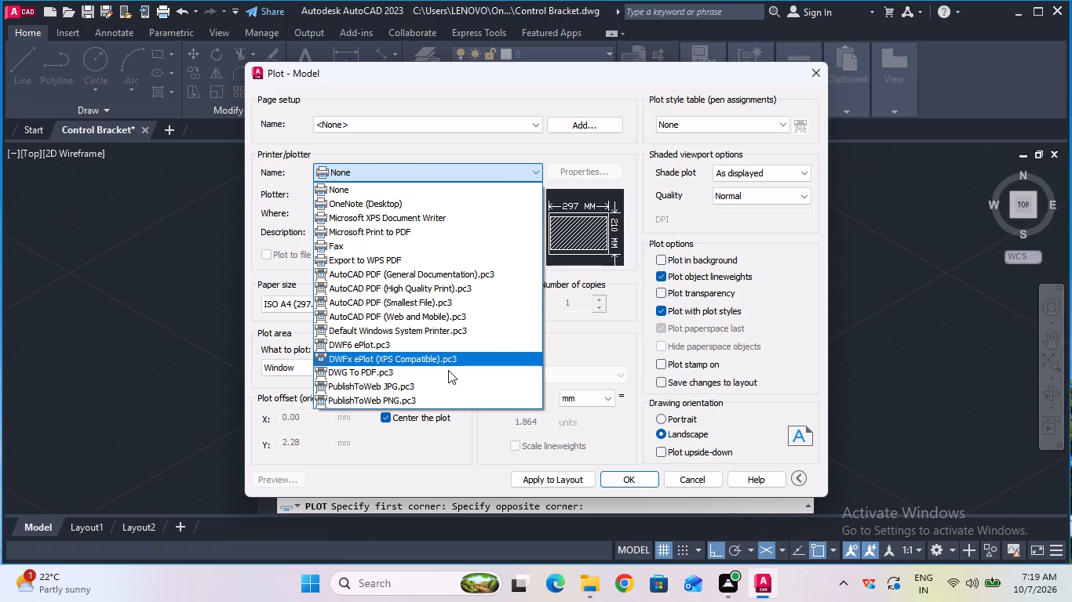
pyautogui.click(625, 475)
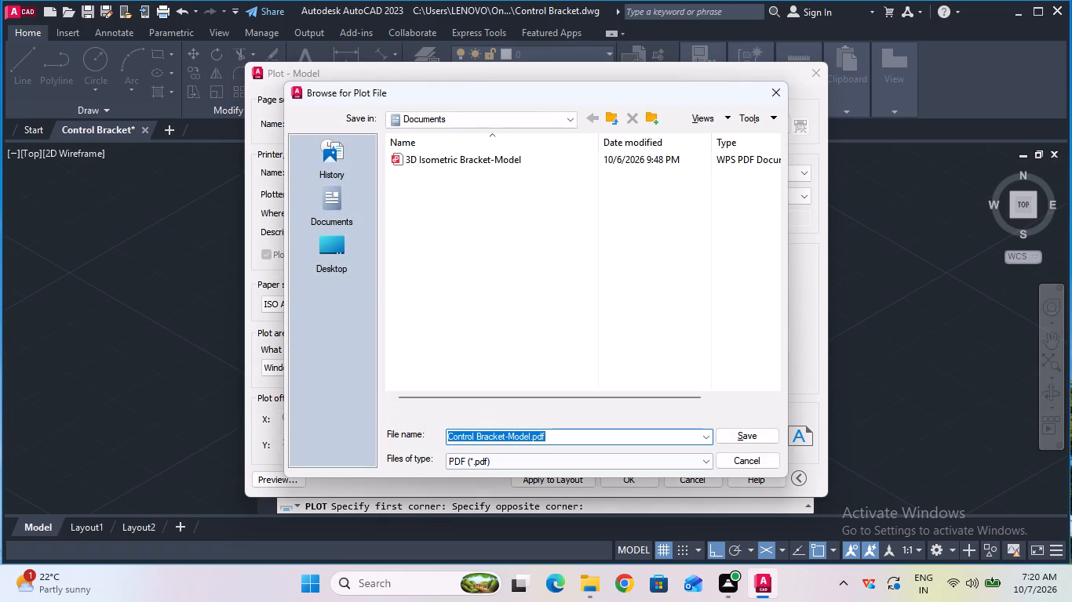
pyautogui.click(728, 430)
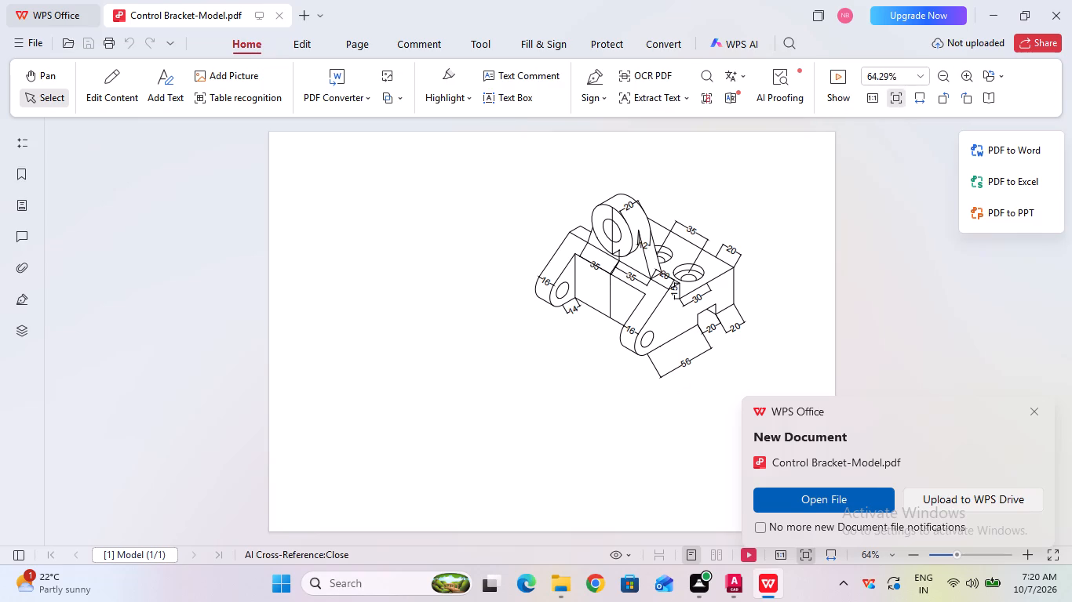
pyautogui.click(1051, 5)
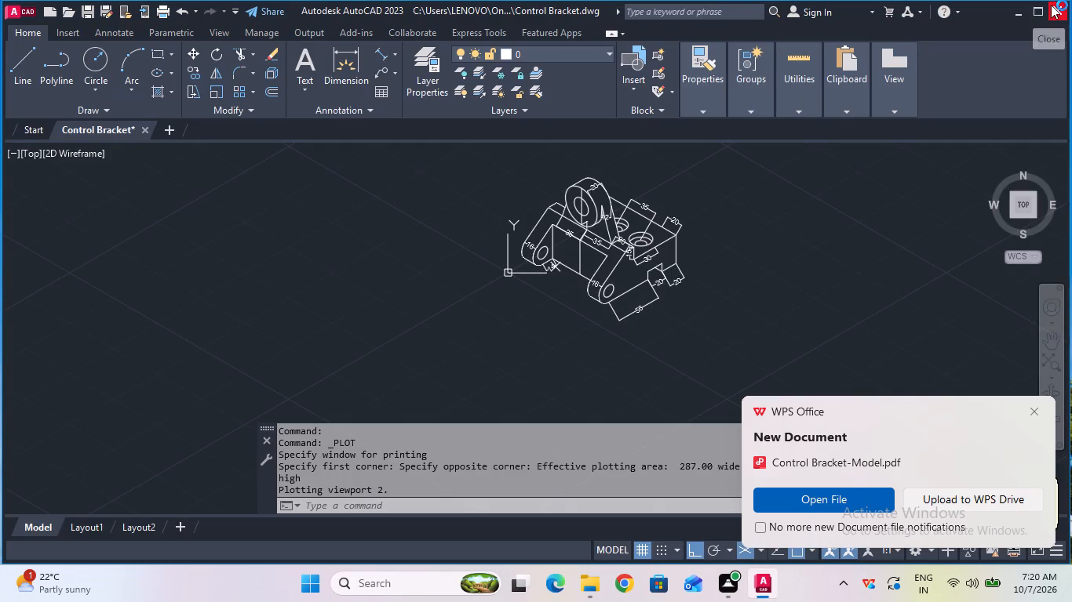
# Quit AutoCAD, saving the changes to the Control Bracket drawing.
pyautogui.click(1055, 9)
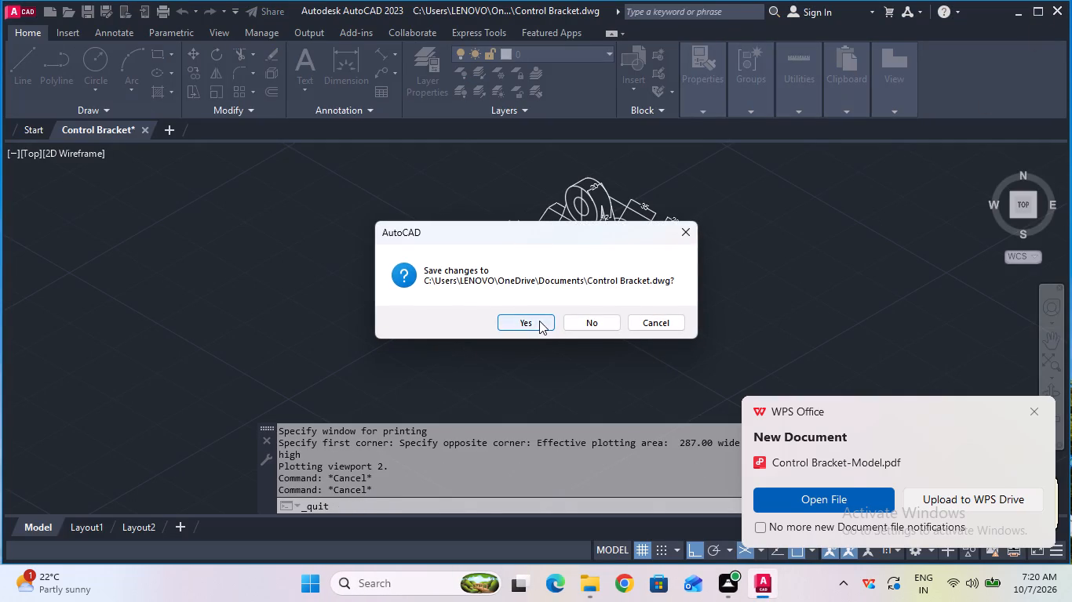
pyautogui.click(539, 321)
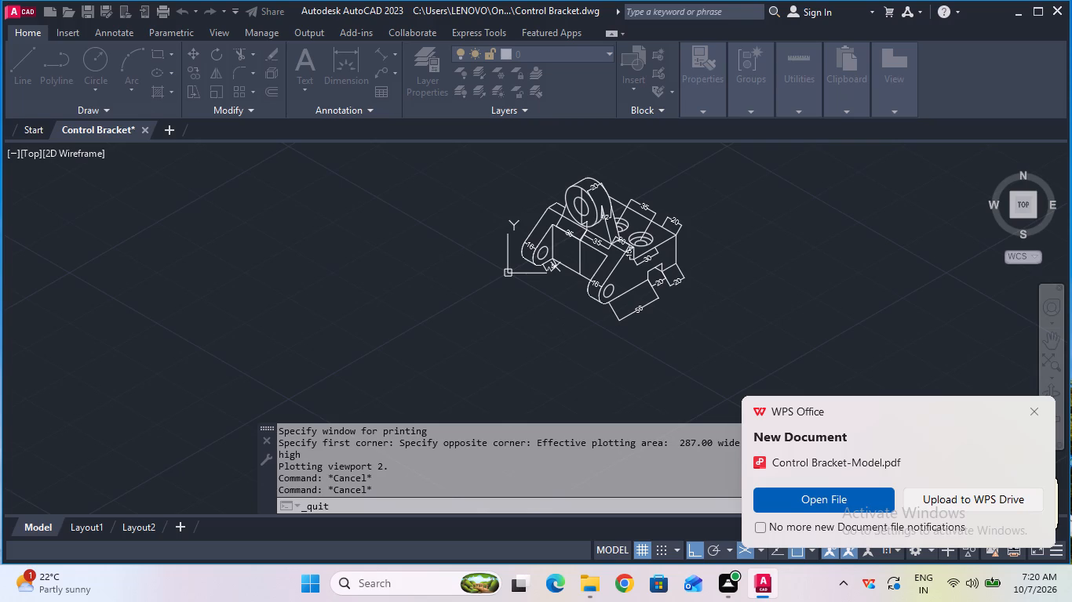